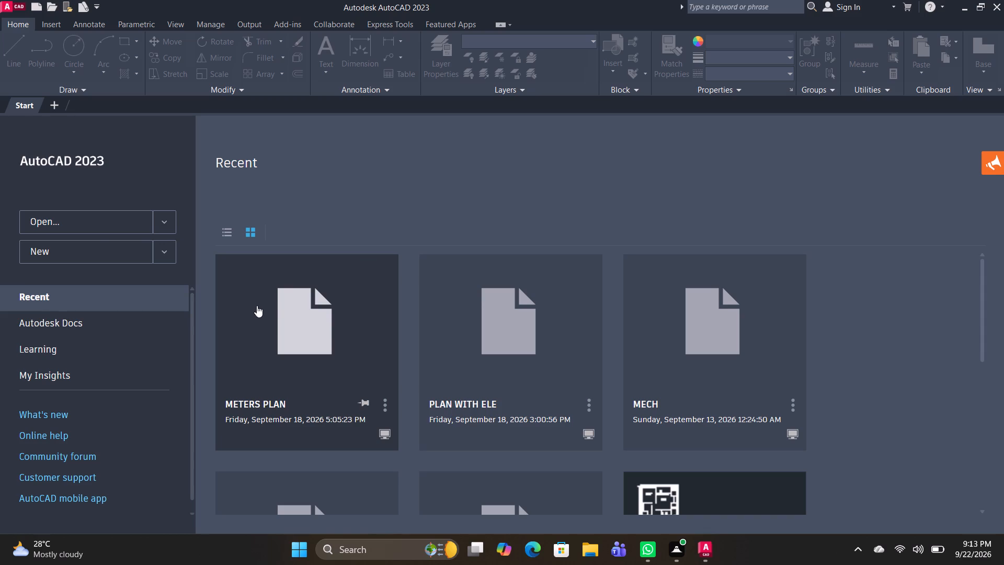
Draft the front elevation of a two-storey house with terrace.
Create a new blank drawing.
left_click(108, 257)
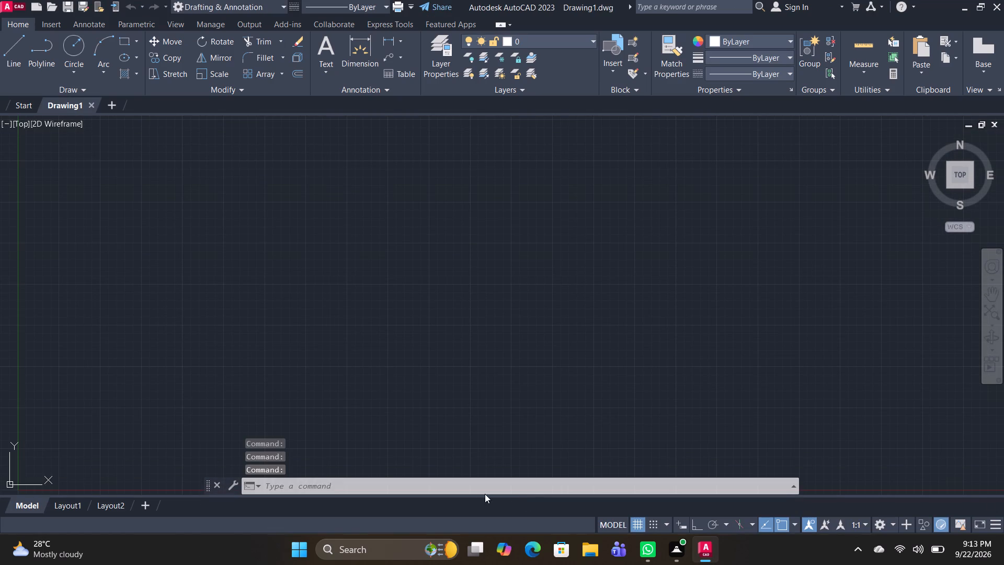
Turn on command log file recording with the LOGFILEON command.
left_click(486, 478)
type("LOG")
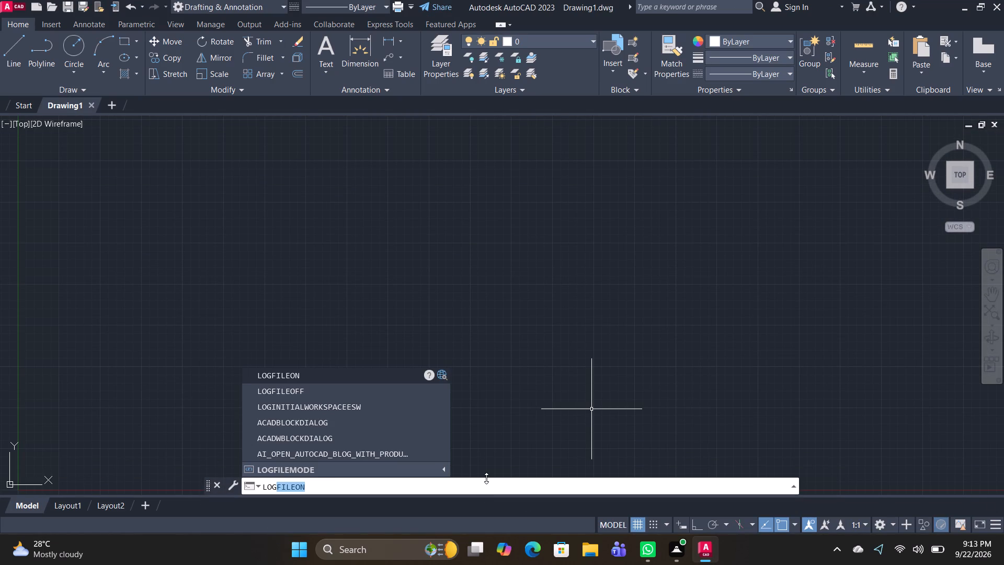
left_click(378, 375)
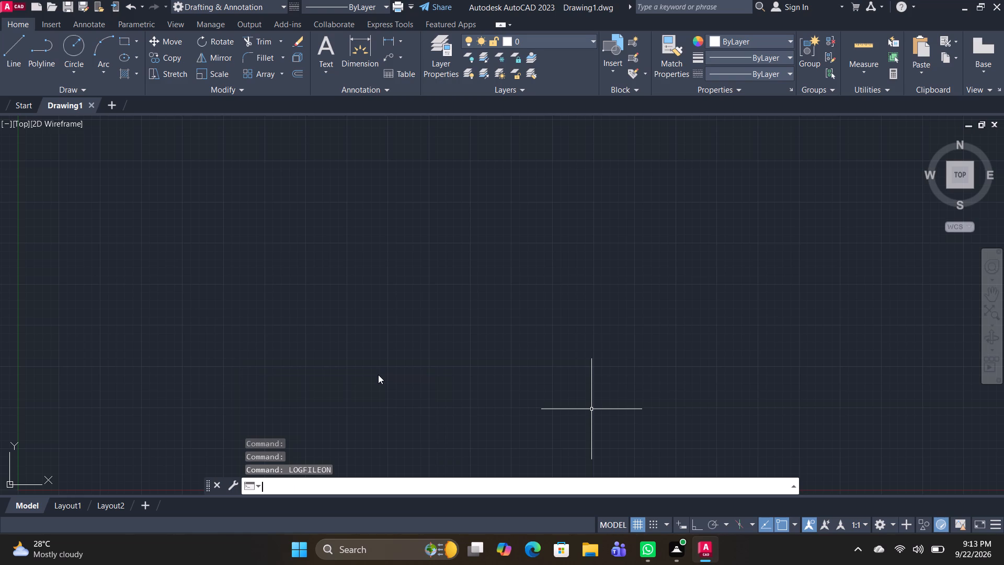
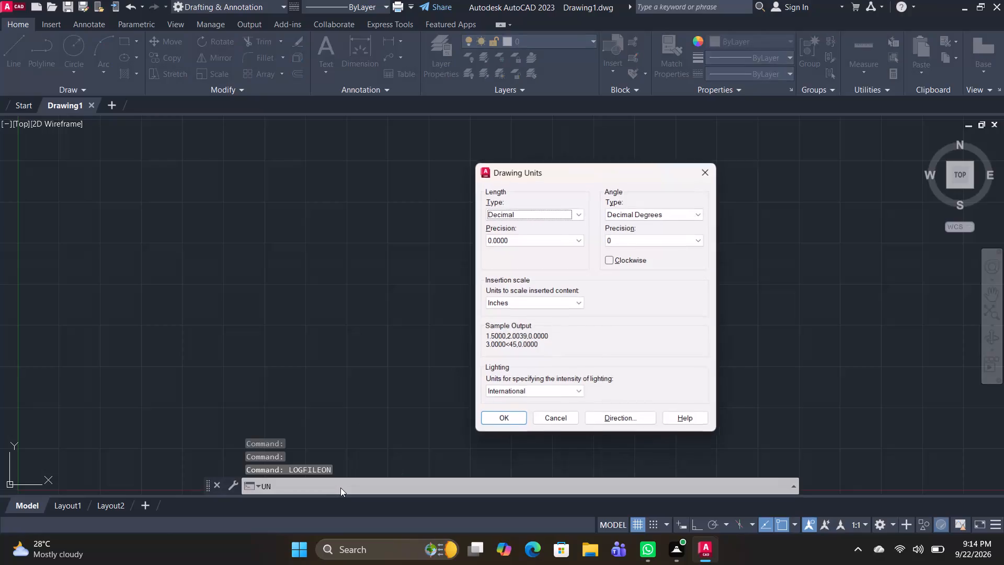
Set the drawing's length units to Engineering with a precision of 0'-0".
left_click(541, 210)
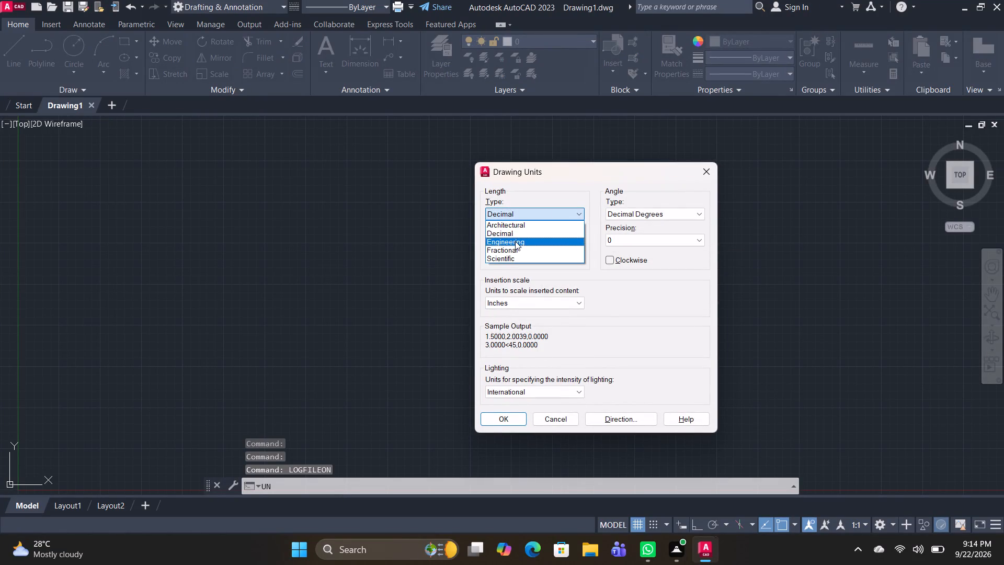
left_click(515, 241)
left_click(516, 238)
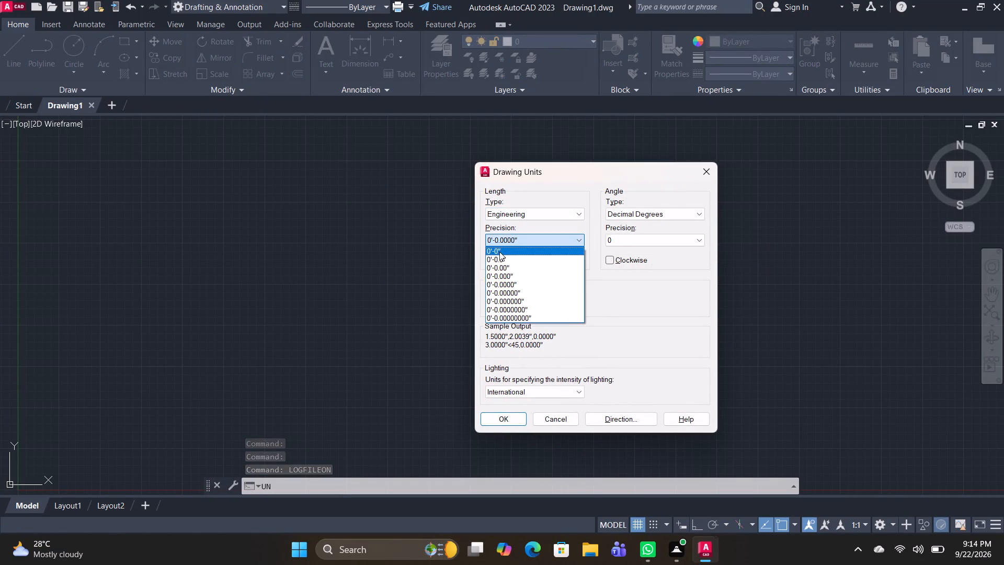
left_click(499, 252)
left_click(495, 422)
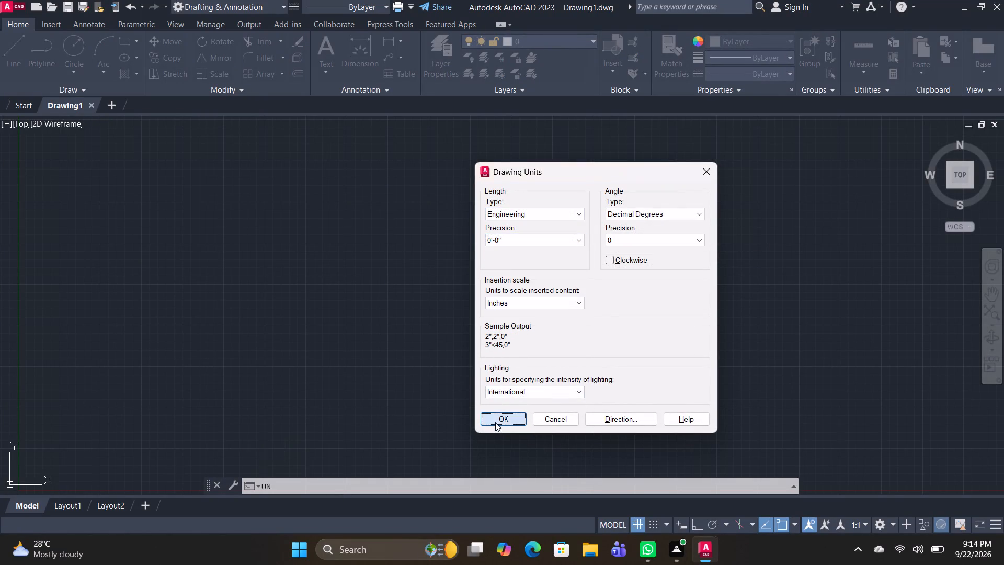
Modify the Standard dimension style's primary units to Engineering format with 0'-0" precision.
type("D")
key("space")
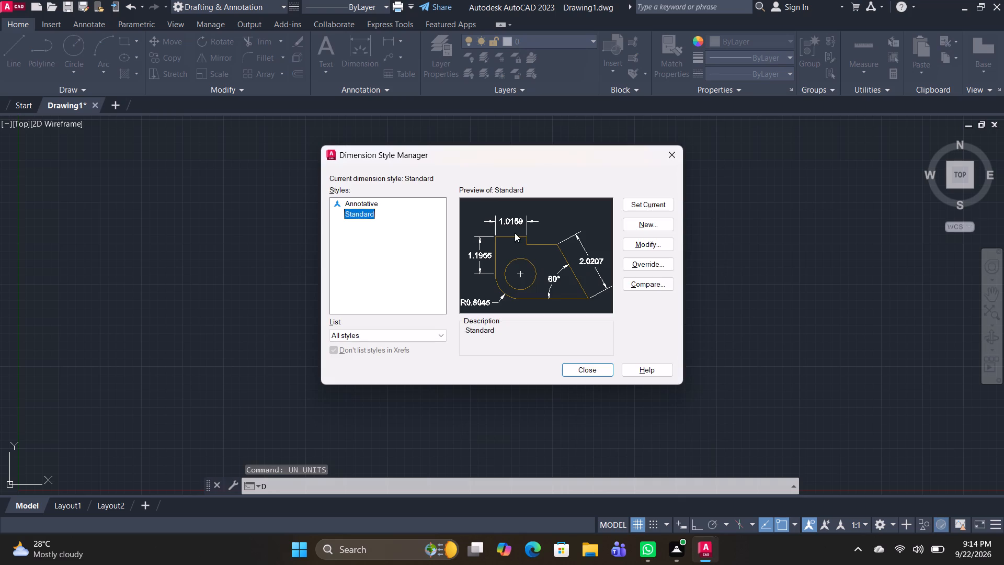
left_click(664, 207)
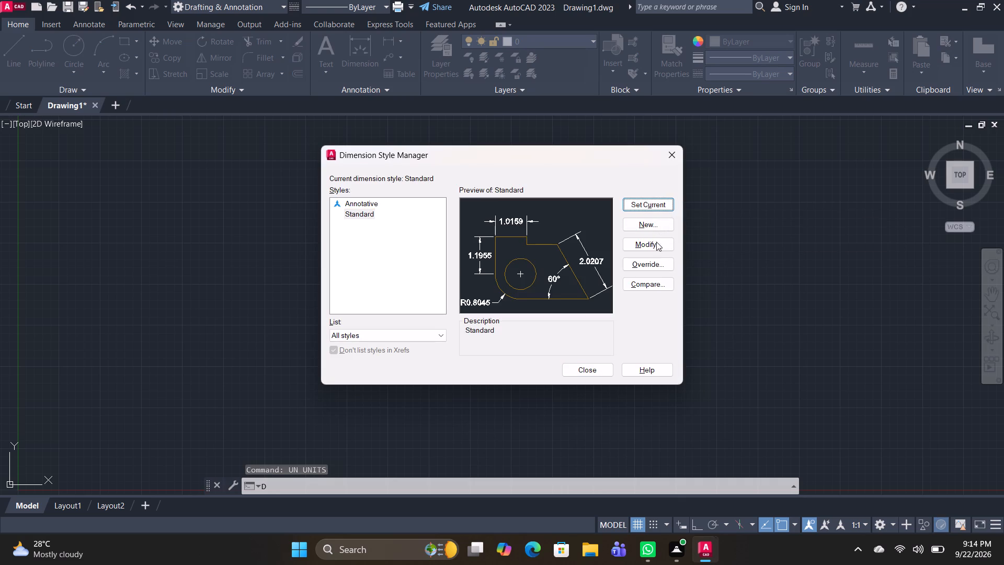
left_click(654, 246)
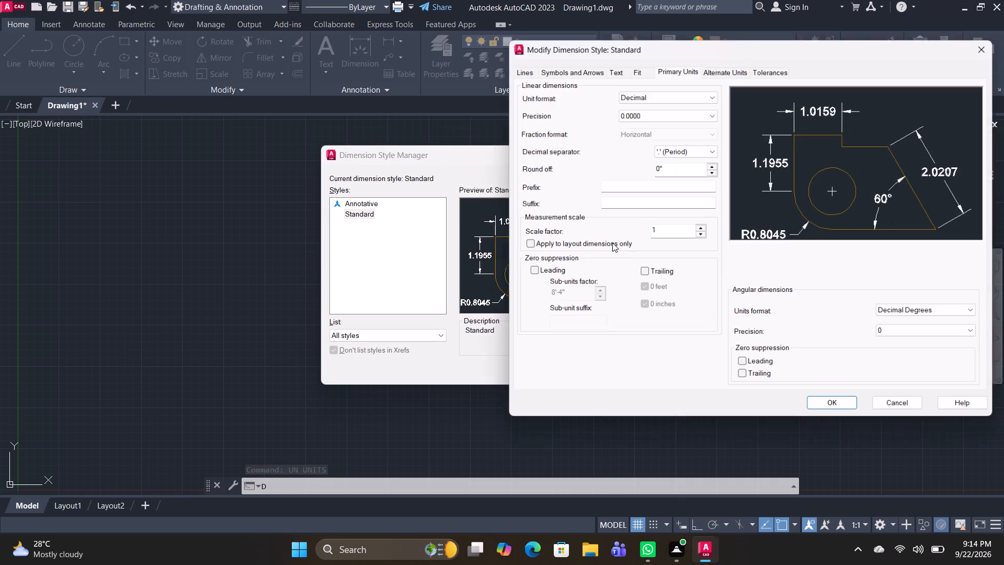
left_click(639, 98)
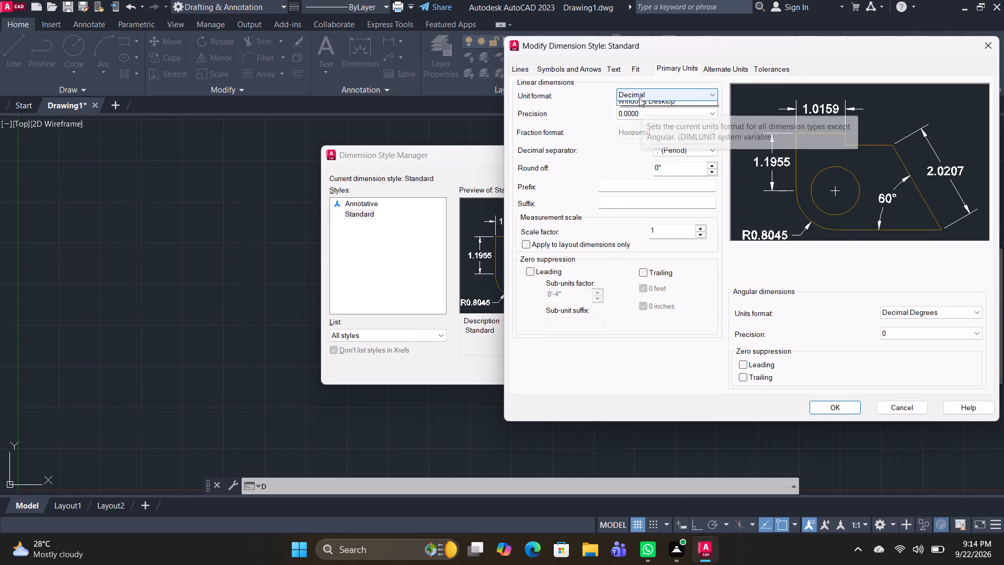
left_click(641, 123)
left_click(649, 117)
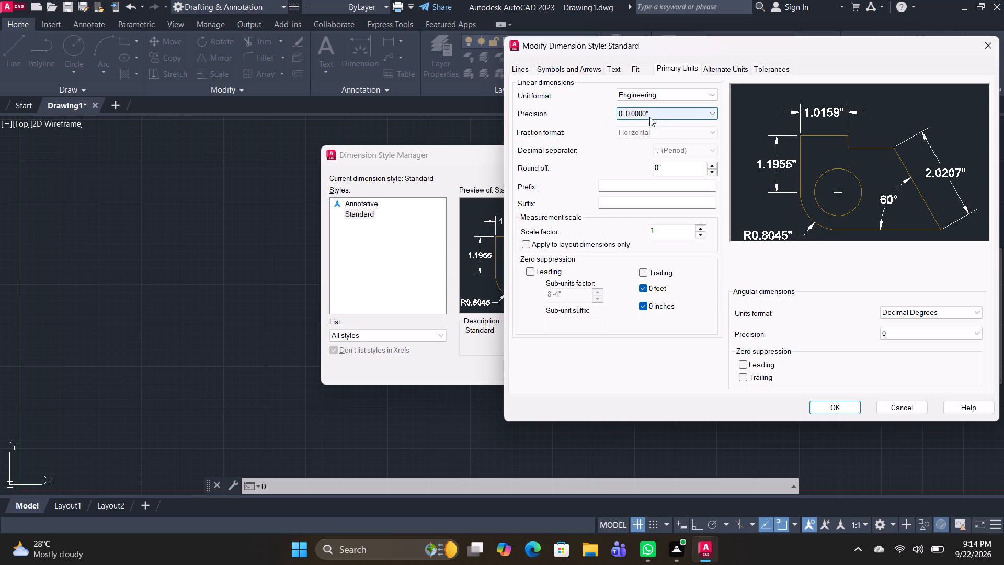
left_click(648, 122)
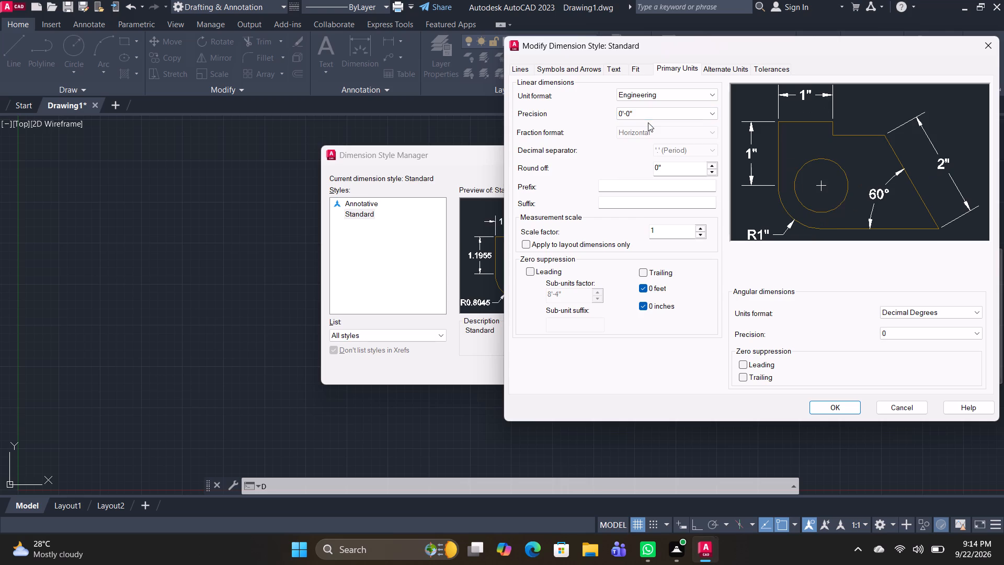
Set the Standard dimension style's text height to 1'.
left_click(617, 72)
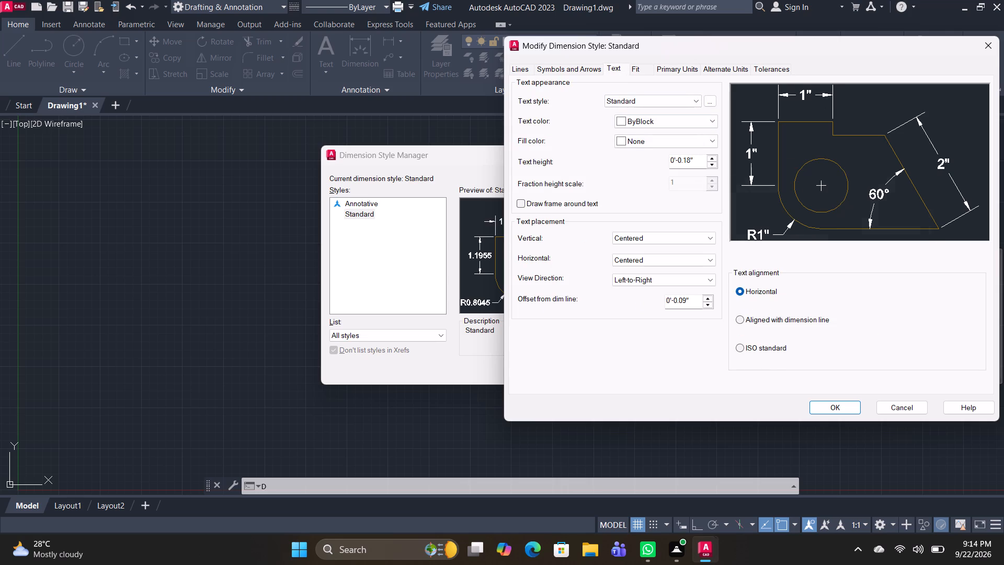
left_click_drag(700, 161, 618, 183)
key("1")
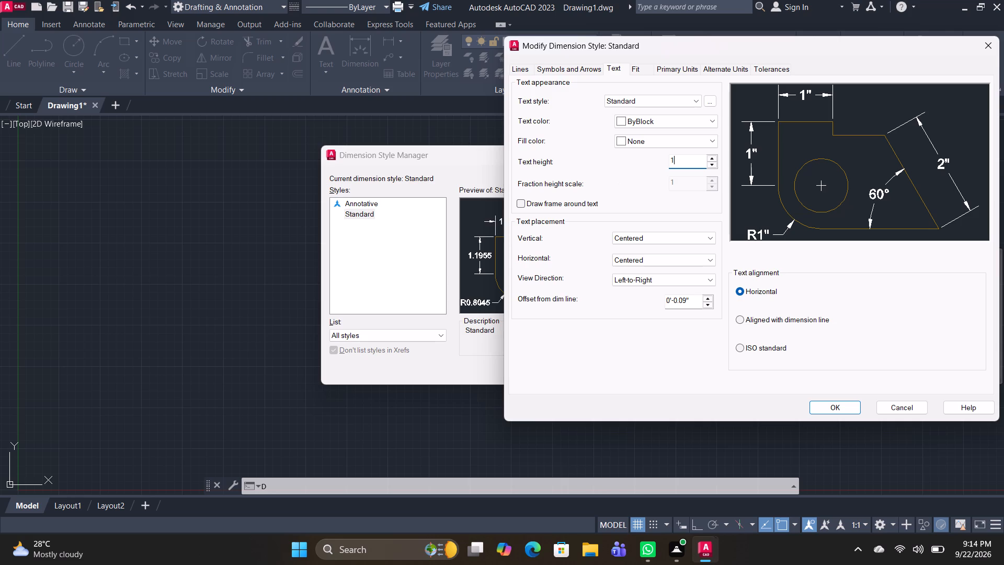
key("apostrophe")
key("Return")
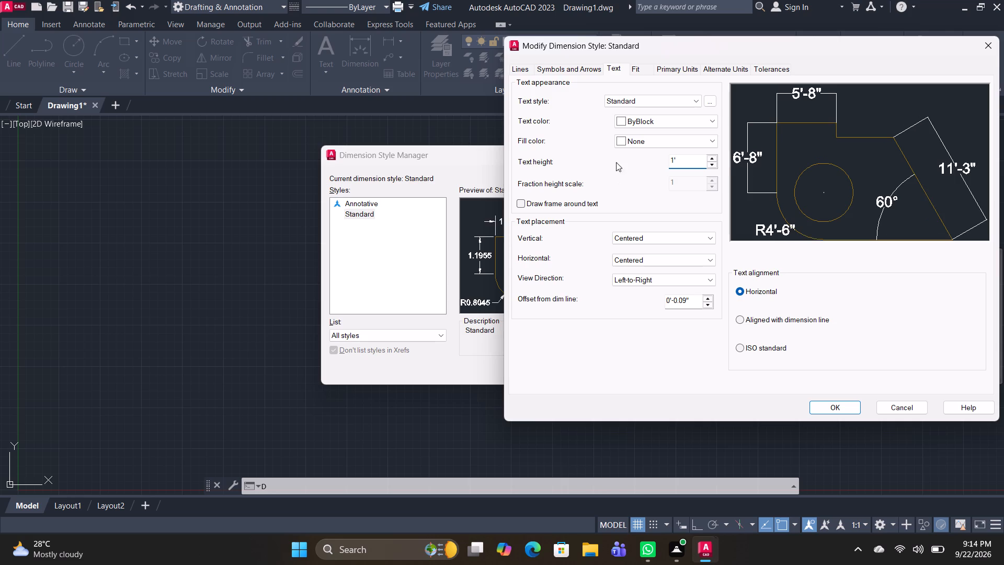
Set the Standard dimension style's arrow size to 6" and make the style current.
left_click(583, 67)
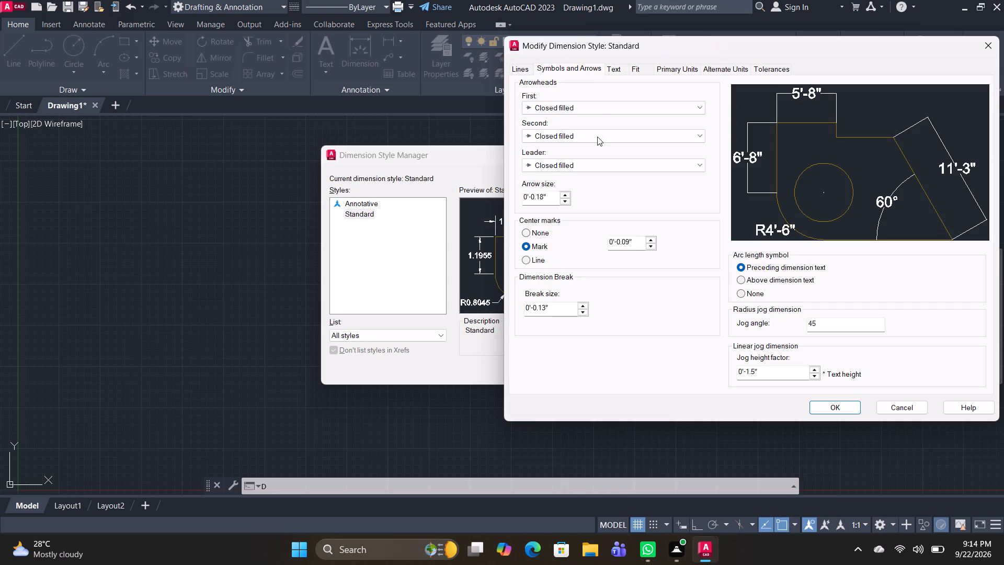
left_click_drag(549, 199, 503, 210)
type("6\"")
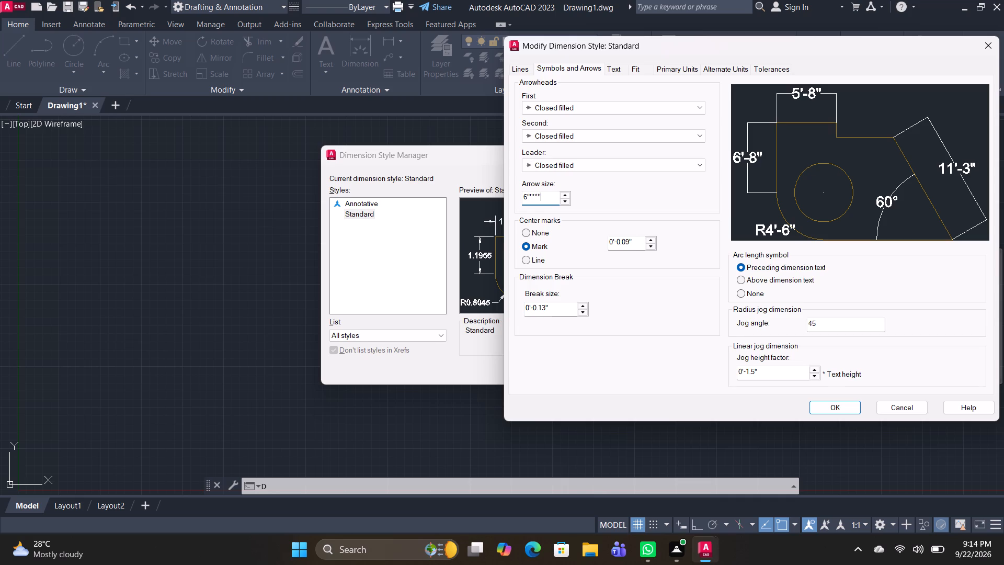
key("BackSpace")
key("BackSpace")
key("BackSpace")
key("BackSpace")
key("BackSpace")
key("BackSpace")
key("BackSpace")
left_click(846, 404)
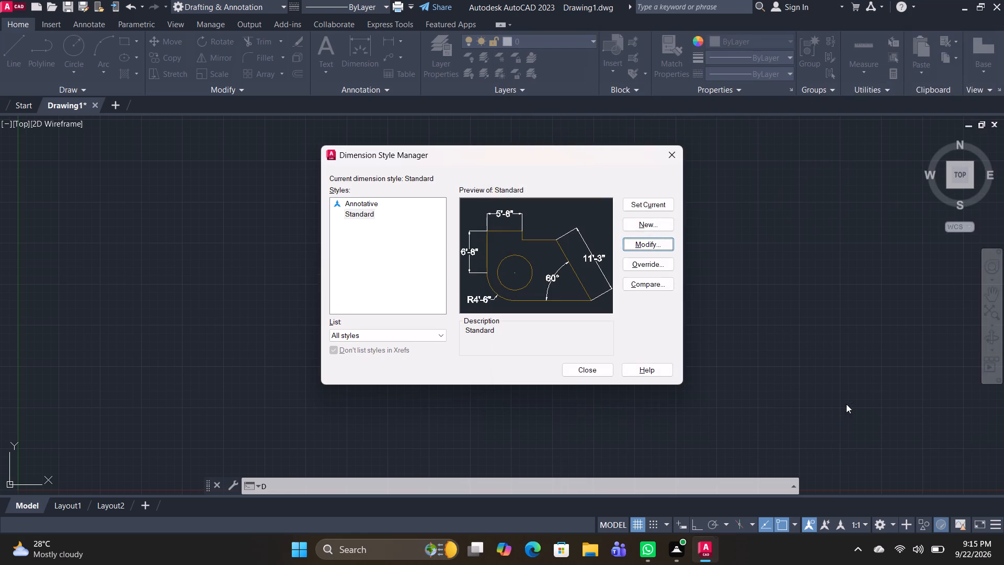
left_click(647, 207)
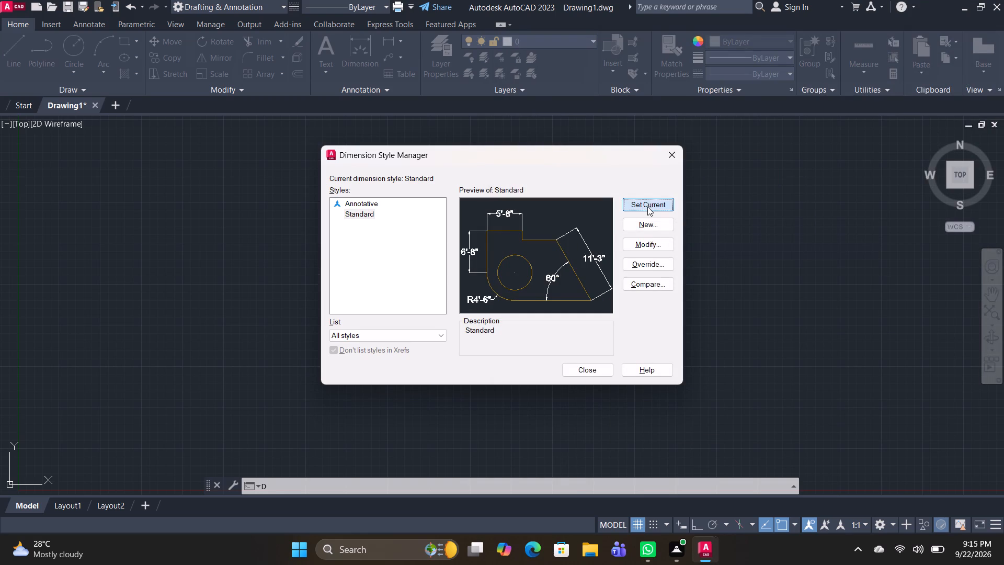
left_click(592, 374)
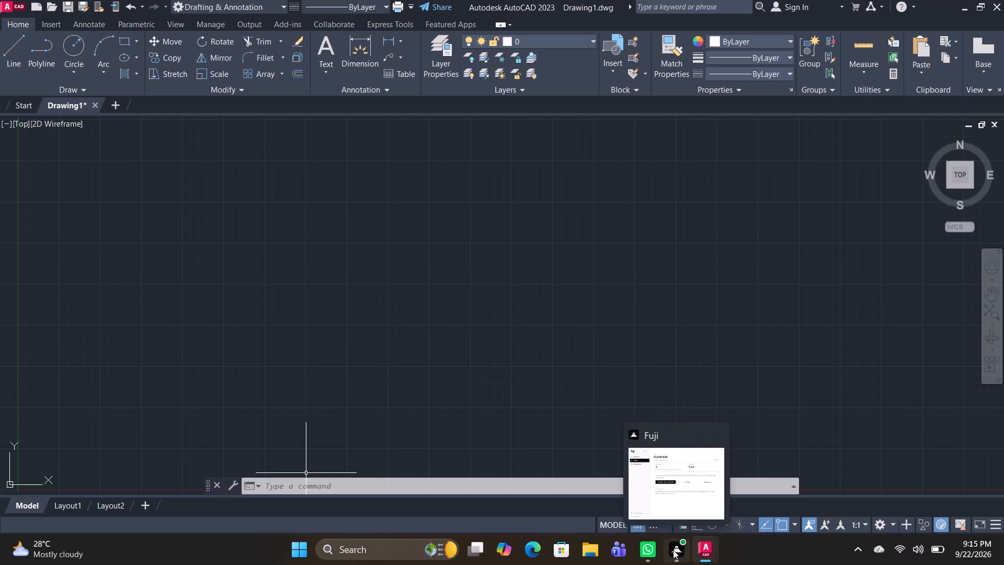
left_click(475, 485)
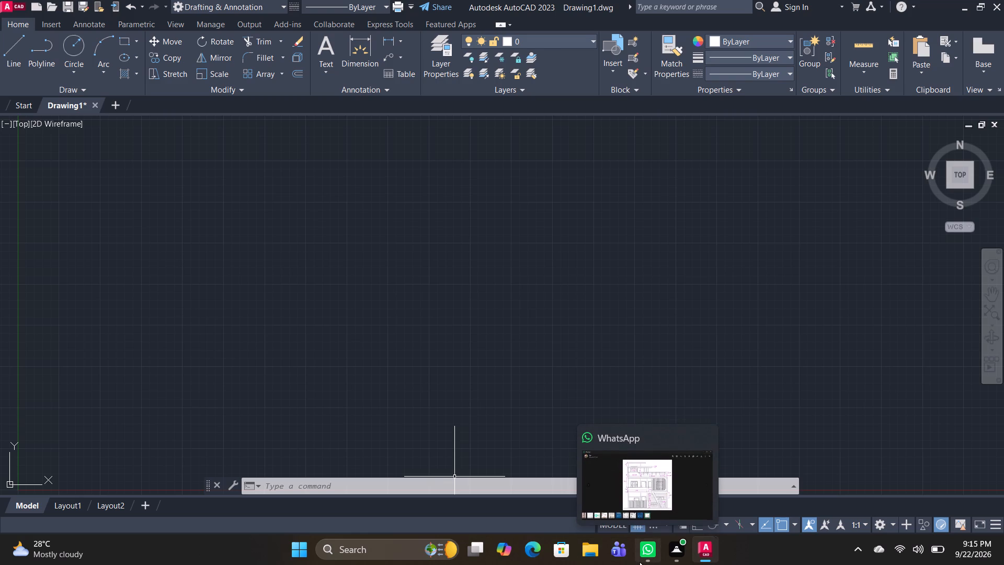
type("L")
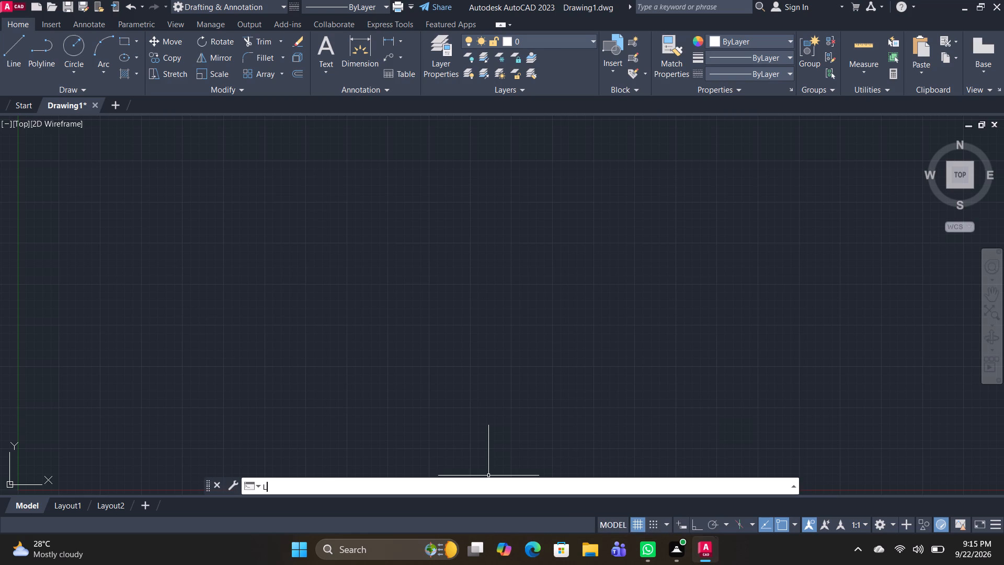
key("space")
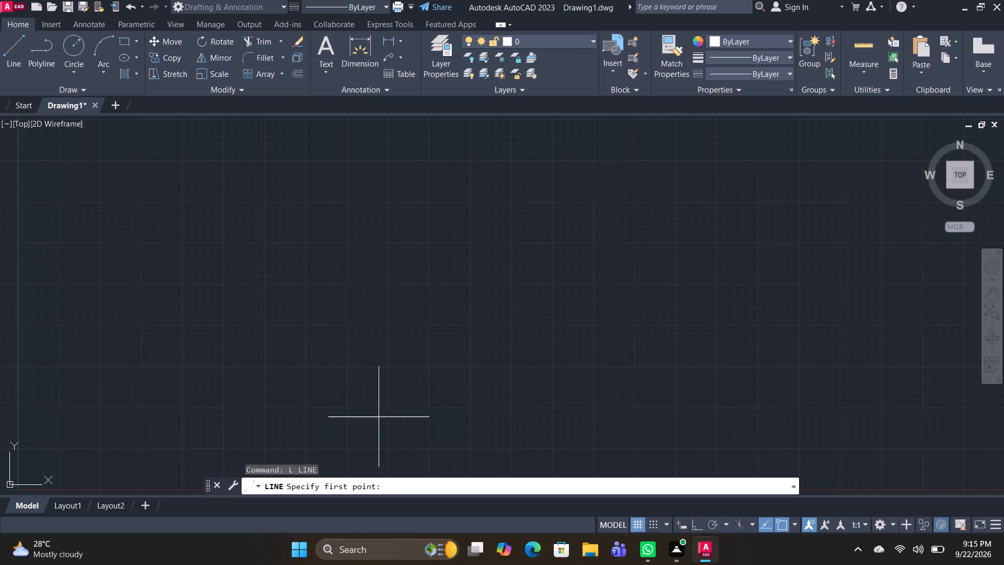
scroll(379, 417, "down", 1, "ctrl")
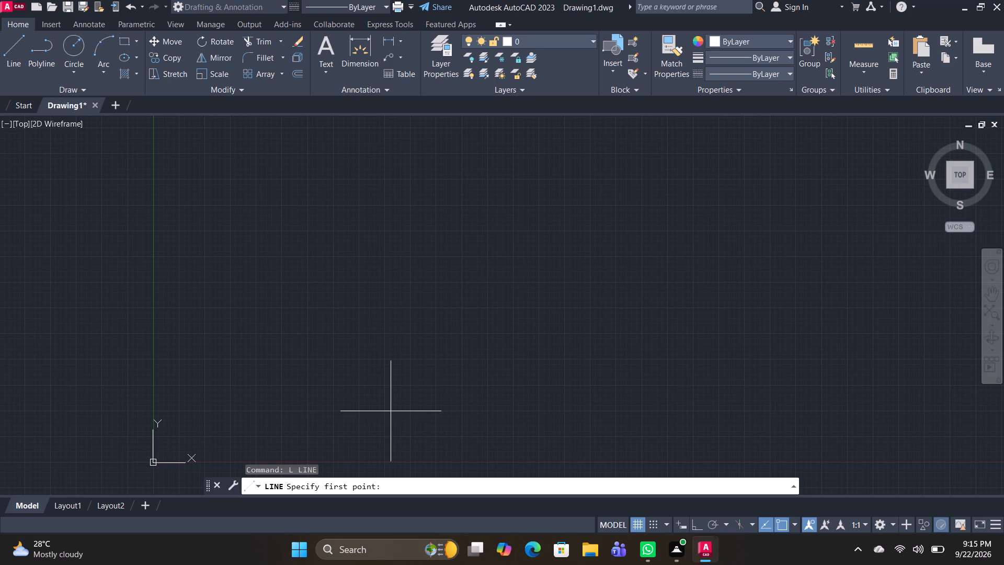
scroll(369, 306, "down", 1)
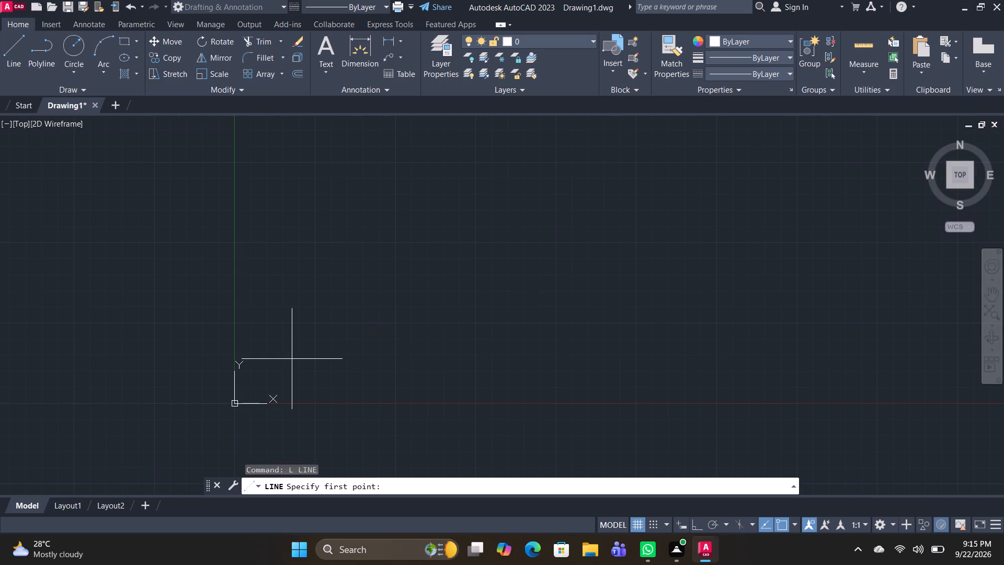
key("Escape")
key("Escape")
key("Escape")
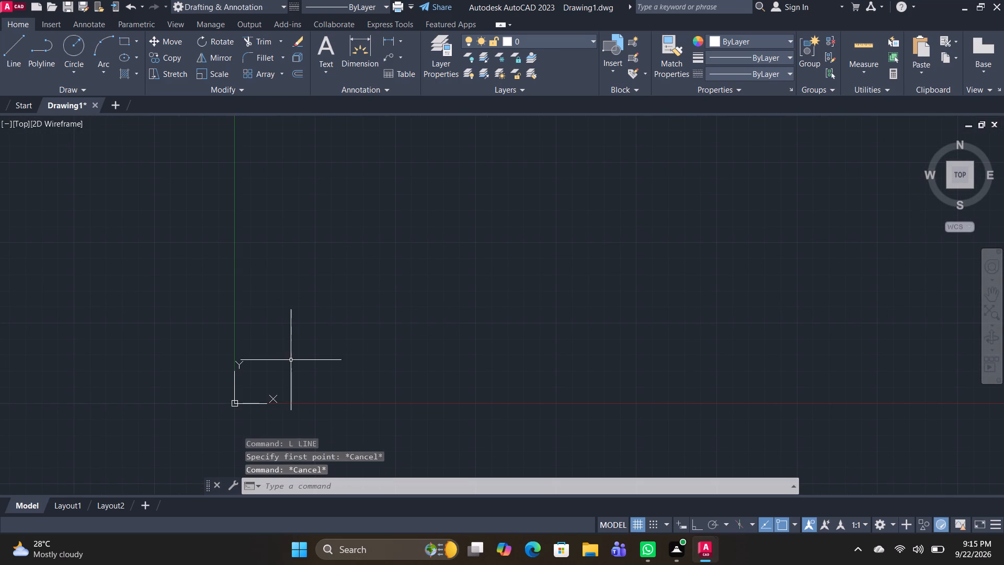
Set the model space limits with the default lower-left corner and upper-right corner at 40',50', and apply Zoom All.
type("LI")
type("MI")
key("BackSpace")
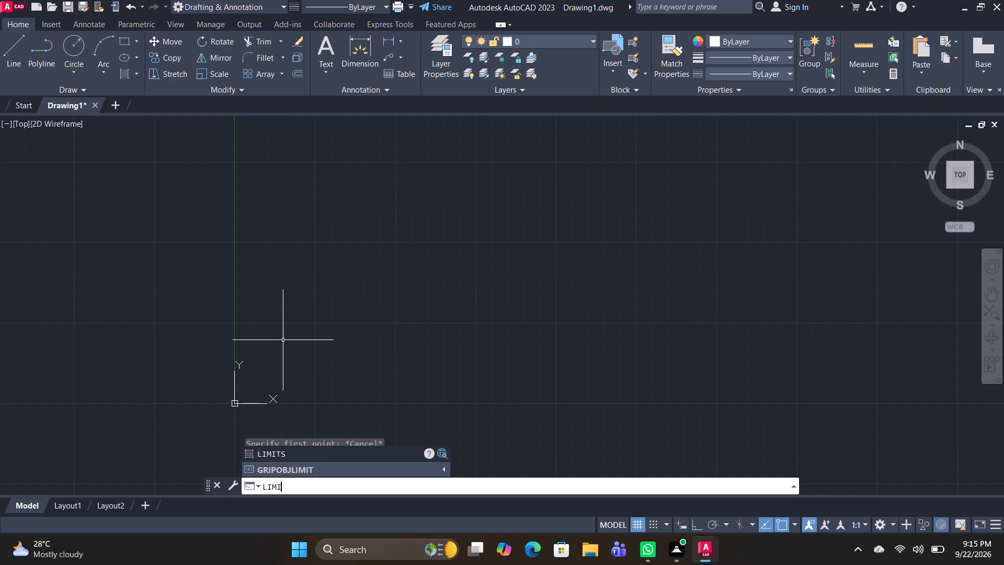
key("space")
key("Return")
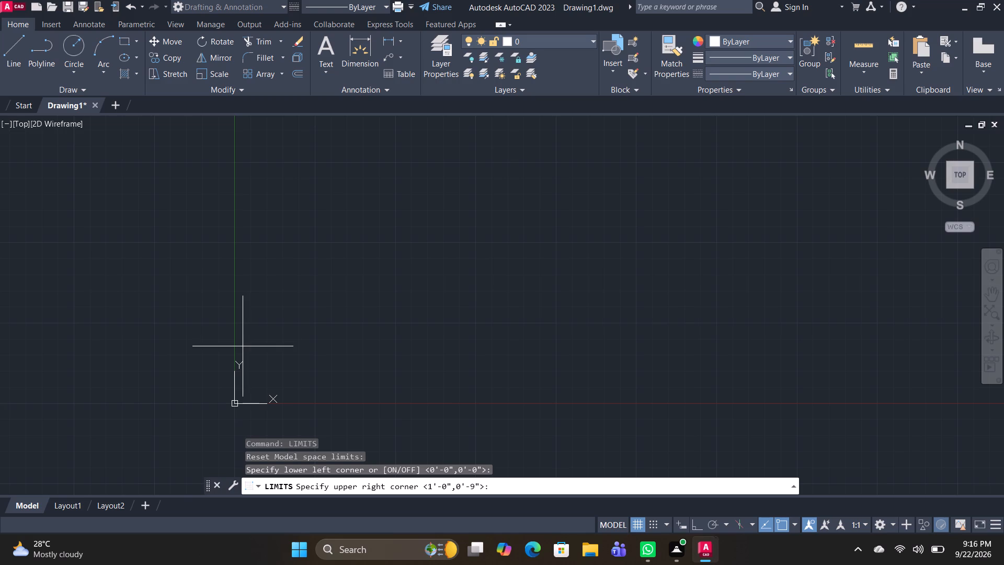
type("40'")
key("comma")
key("5")
type("0'")
key("Return")
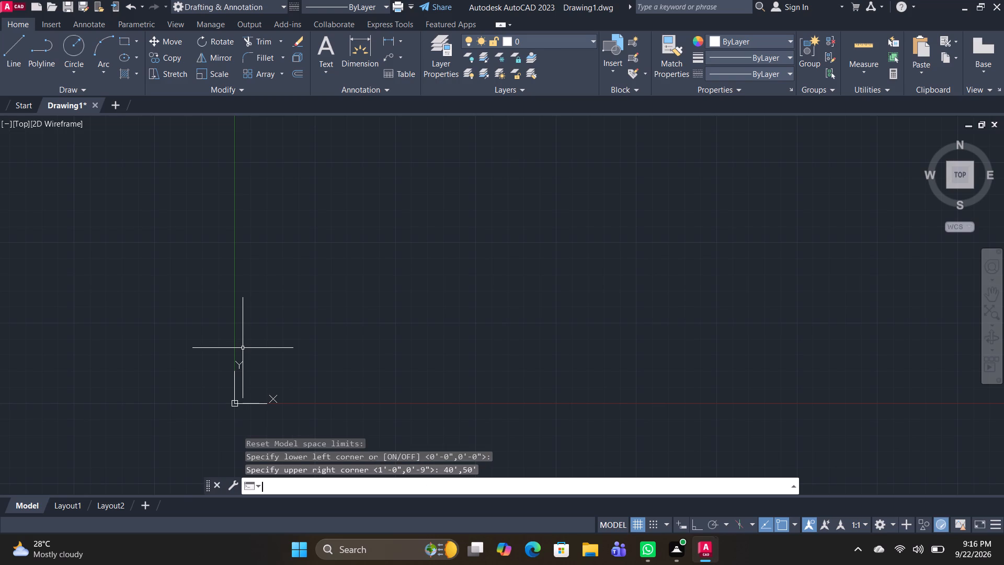
key("z")
key("space")
type("A")
key("space")
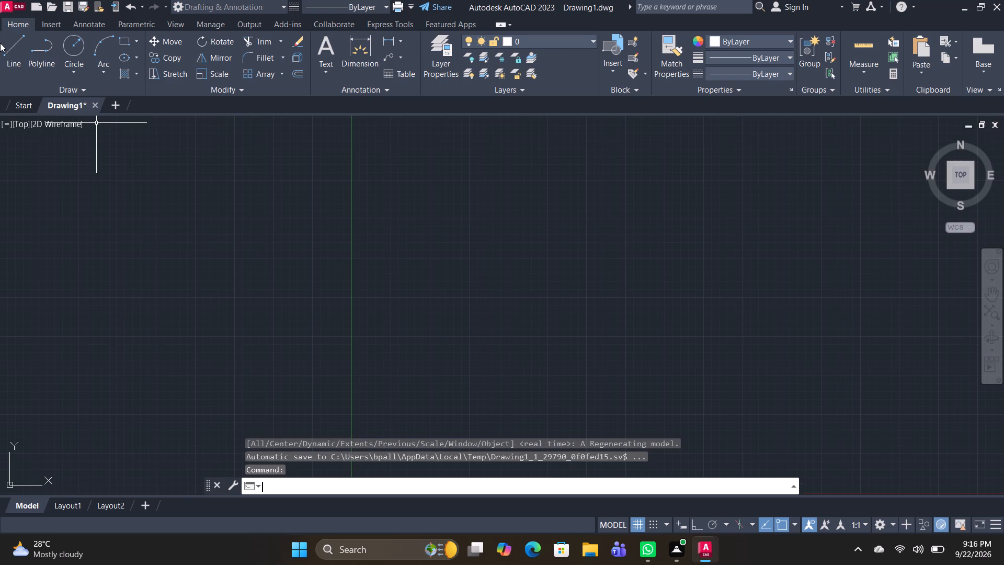
Turn on Ortho mode and draw a horizontal 7'6" line above and to the right of the origin.
scroll(384, 244, "down", 1)
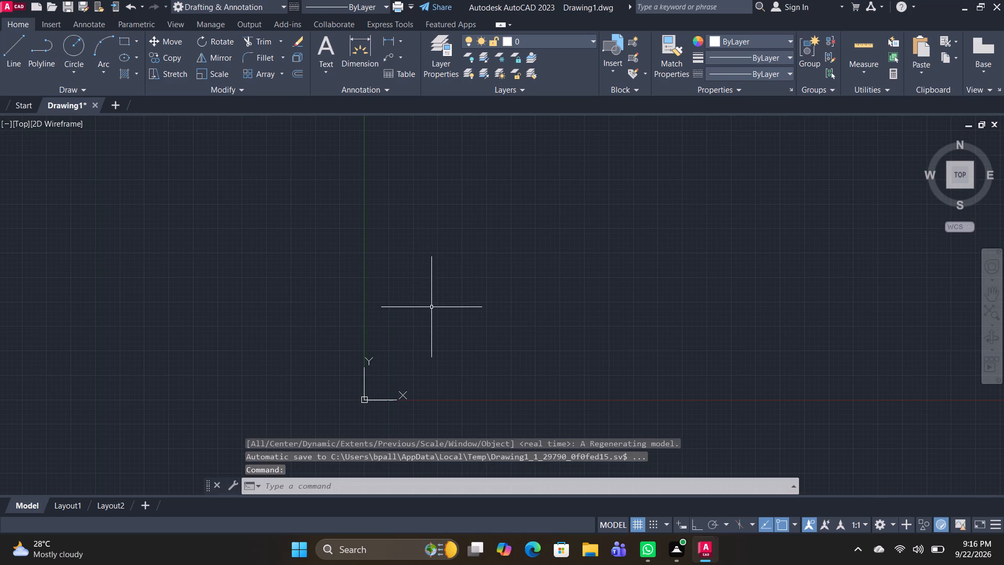
type("L")
key("space")
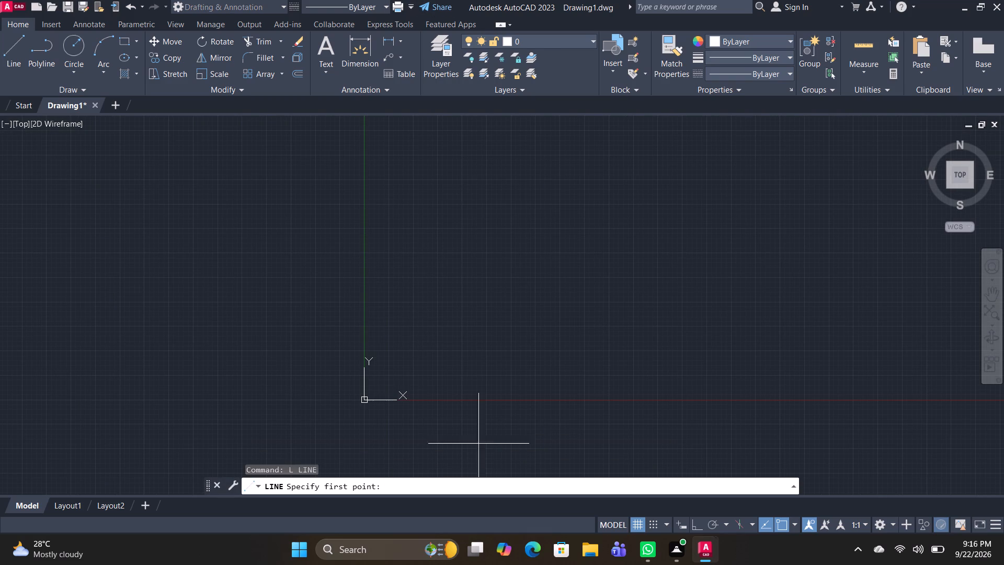
left_click(447, 373)
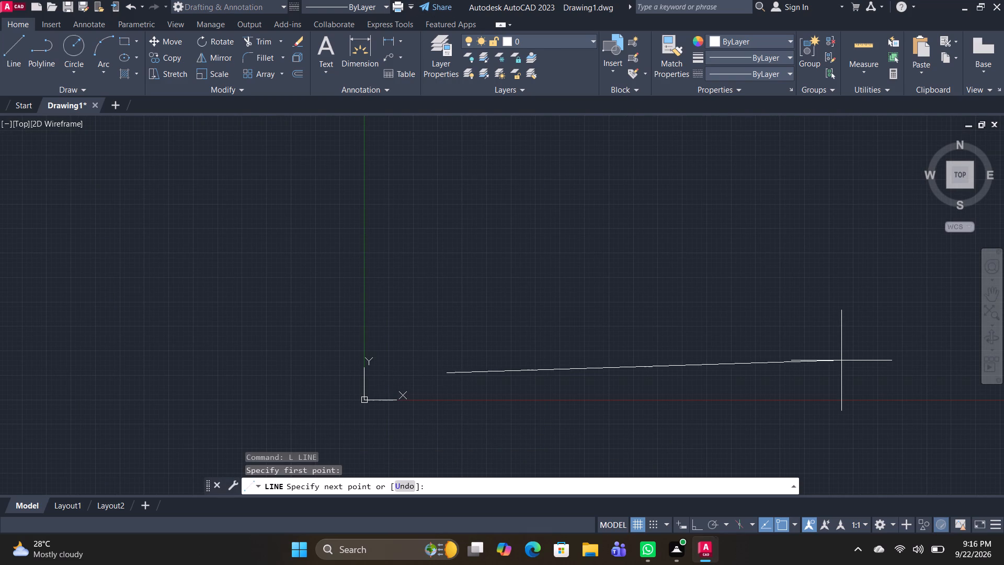
left_click(697, 527)
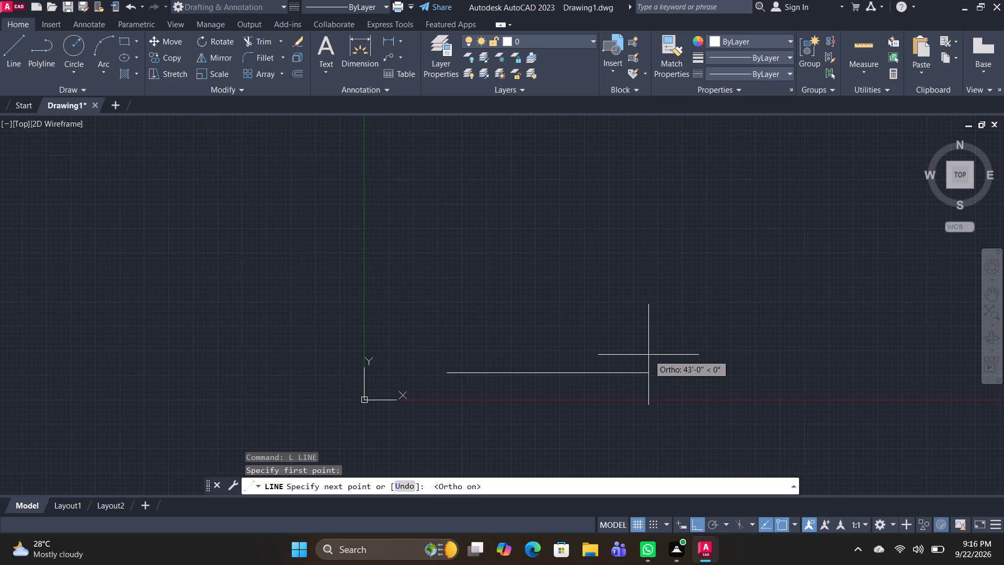
type("7'6\"")
key("Return")
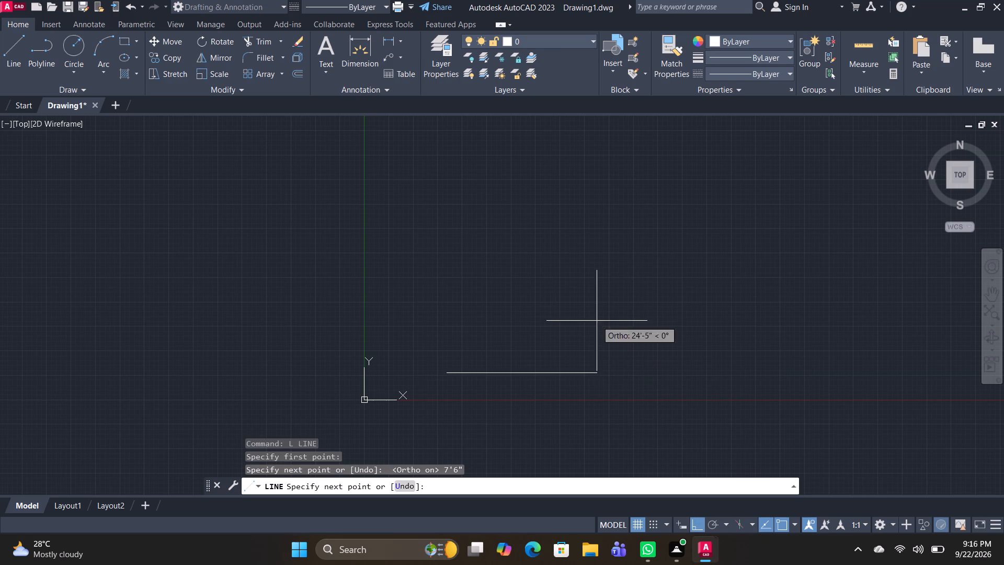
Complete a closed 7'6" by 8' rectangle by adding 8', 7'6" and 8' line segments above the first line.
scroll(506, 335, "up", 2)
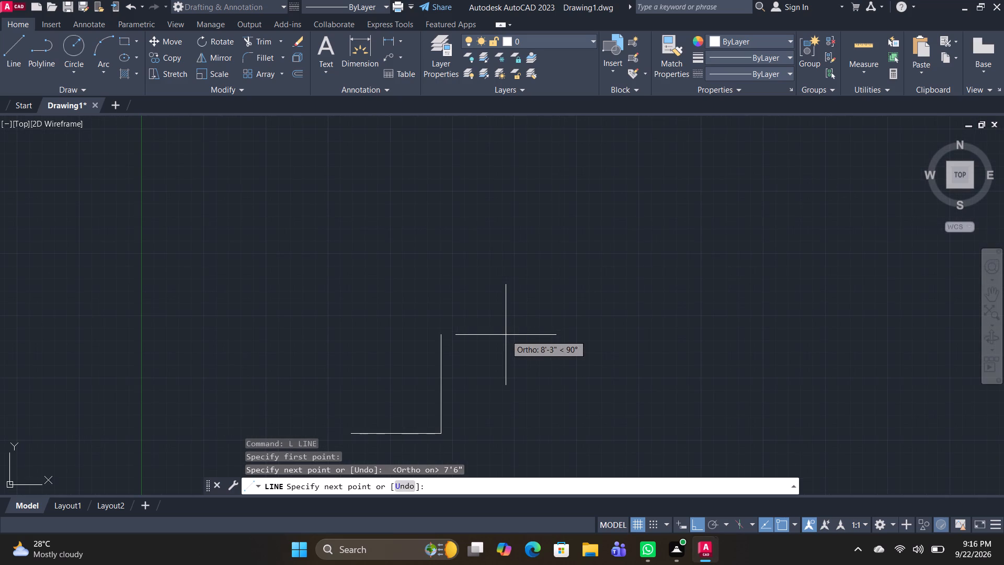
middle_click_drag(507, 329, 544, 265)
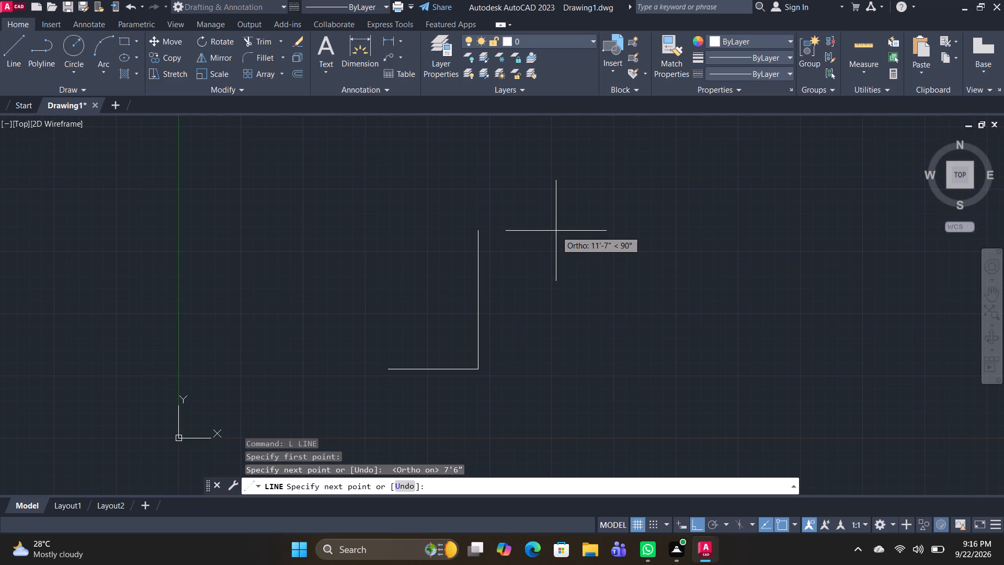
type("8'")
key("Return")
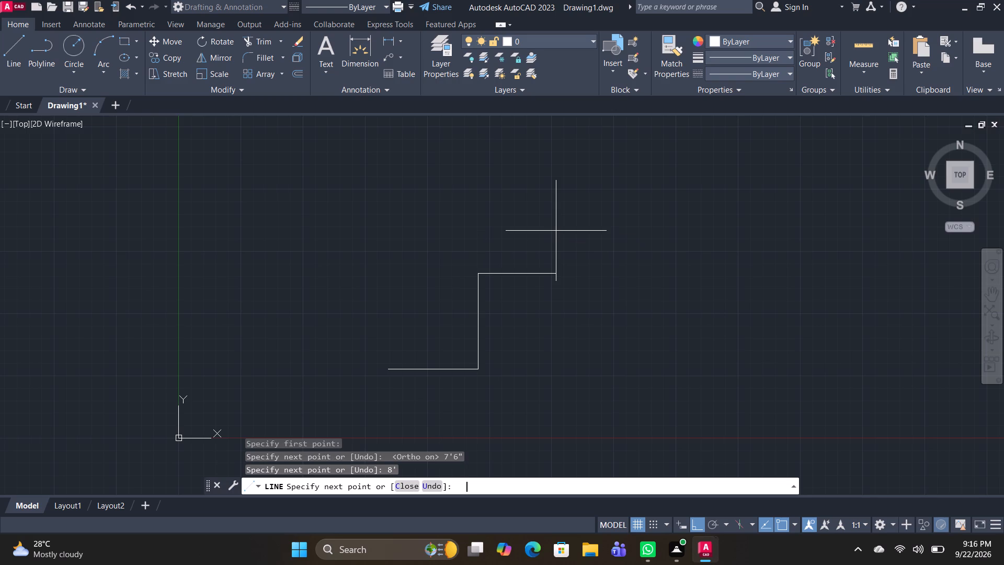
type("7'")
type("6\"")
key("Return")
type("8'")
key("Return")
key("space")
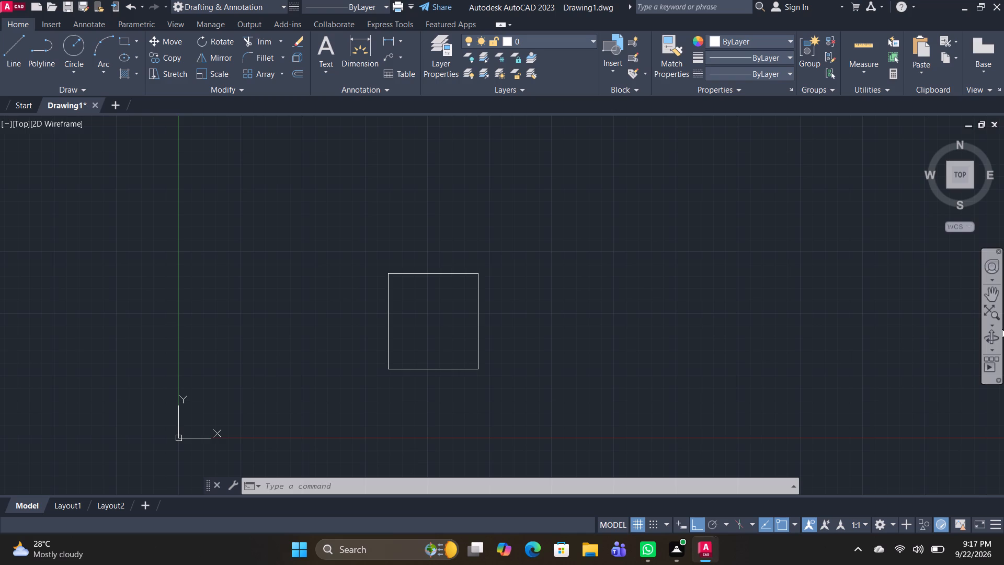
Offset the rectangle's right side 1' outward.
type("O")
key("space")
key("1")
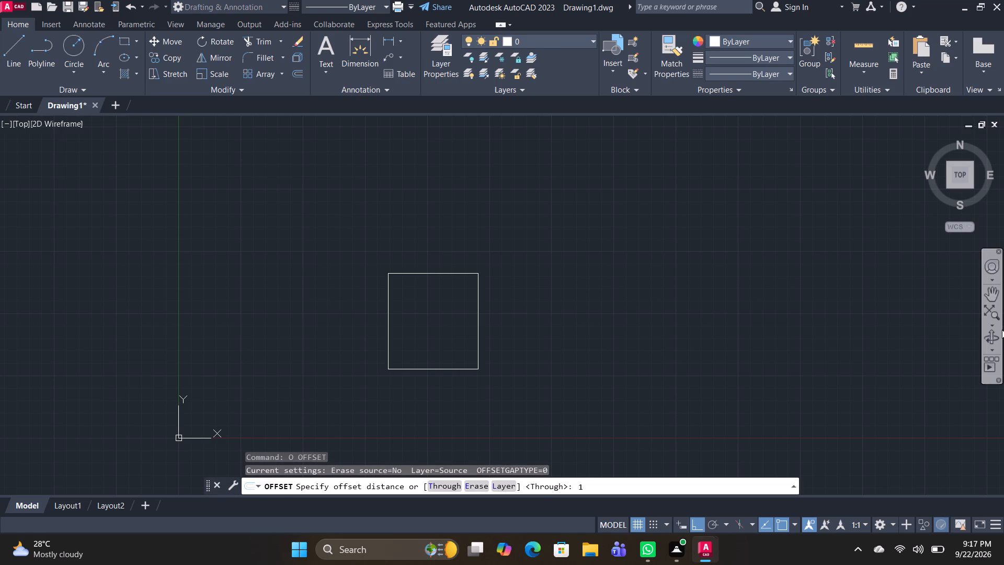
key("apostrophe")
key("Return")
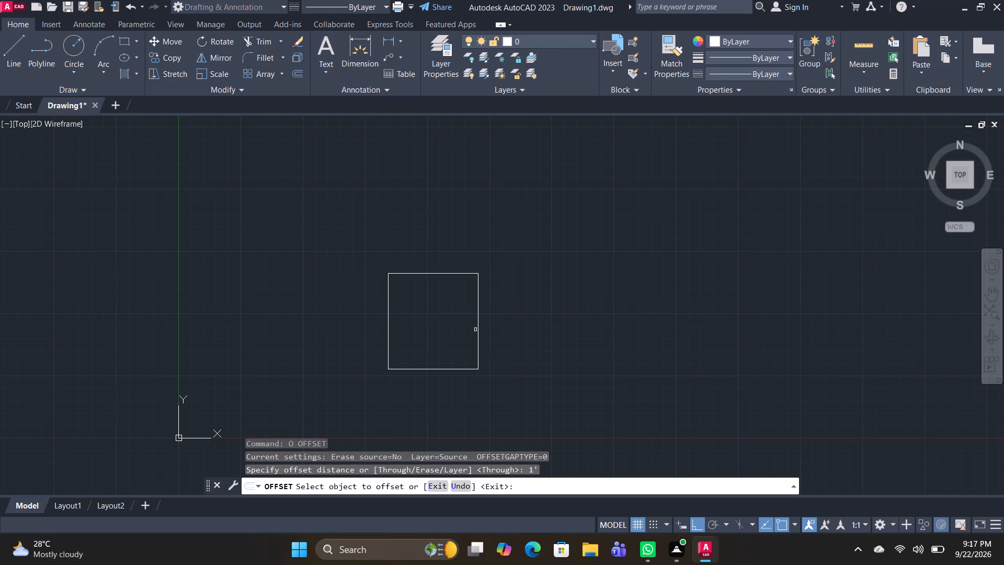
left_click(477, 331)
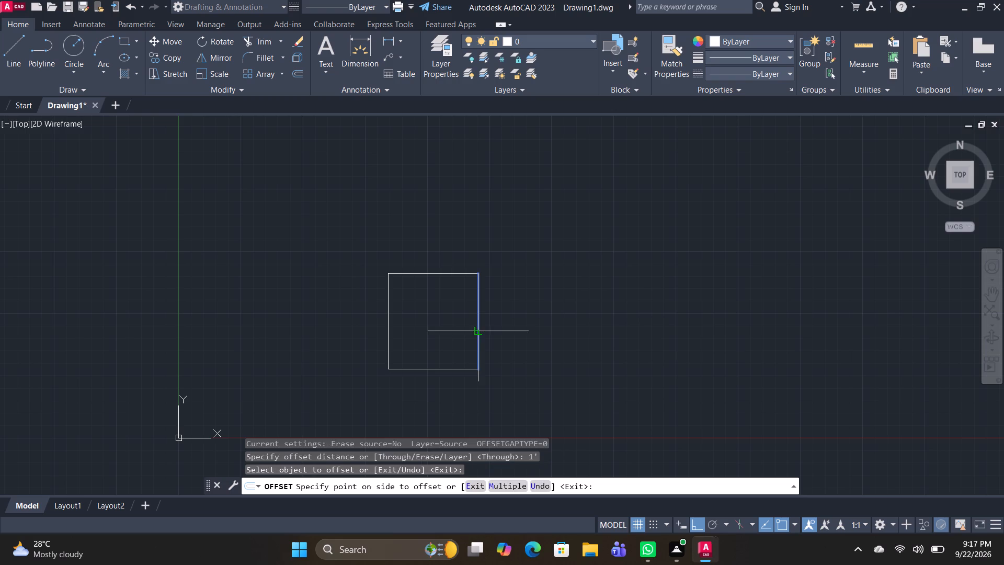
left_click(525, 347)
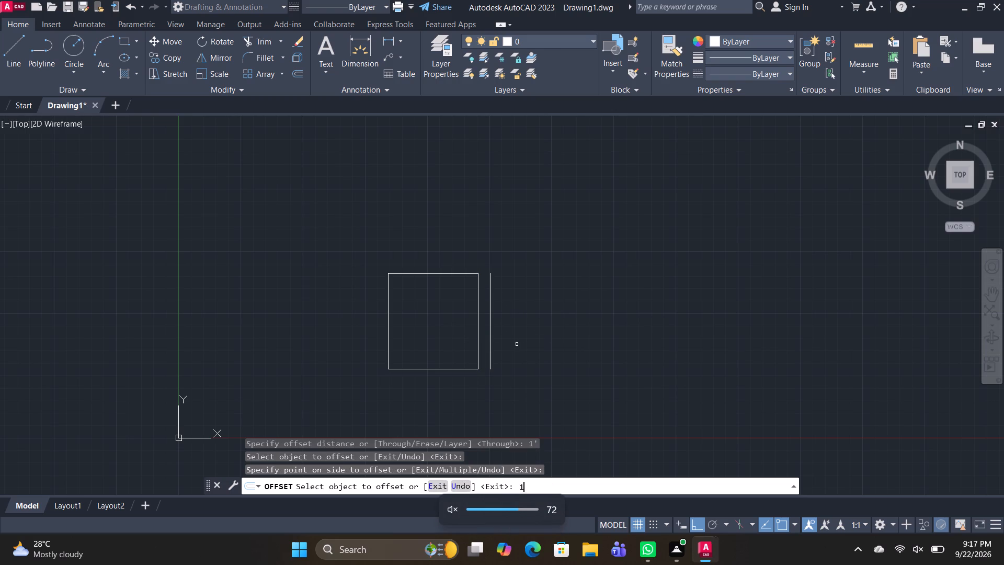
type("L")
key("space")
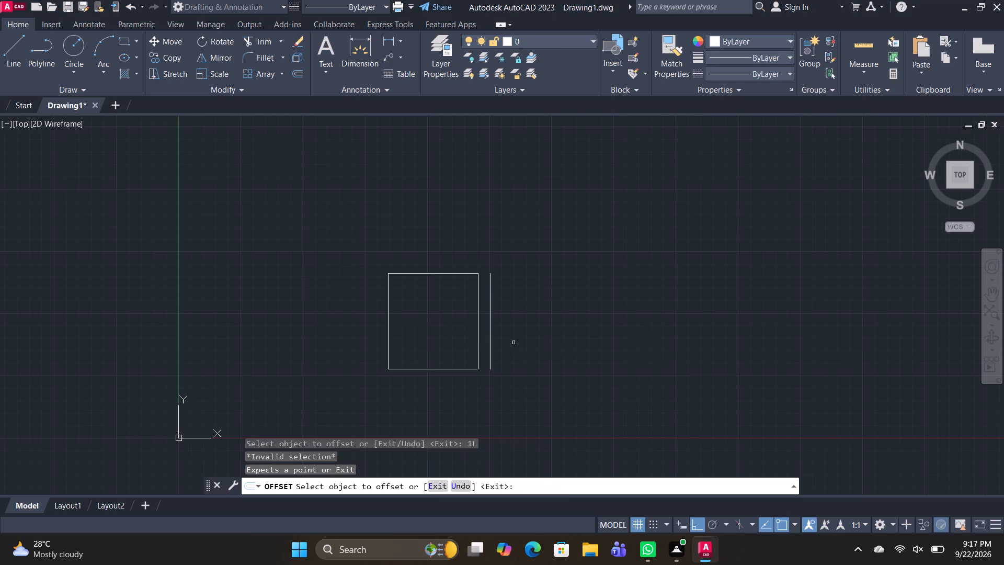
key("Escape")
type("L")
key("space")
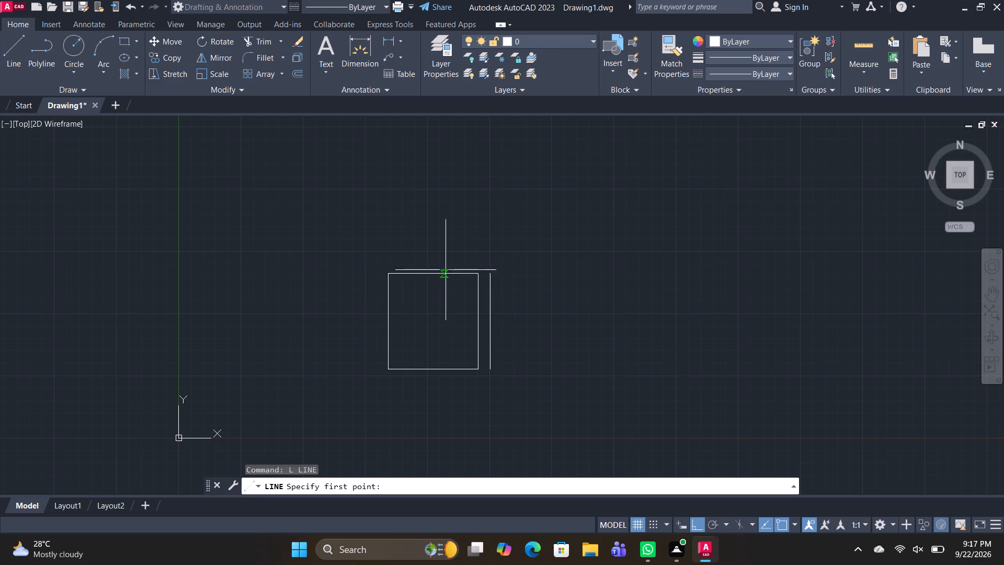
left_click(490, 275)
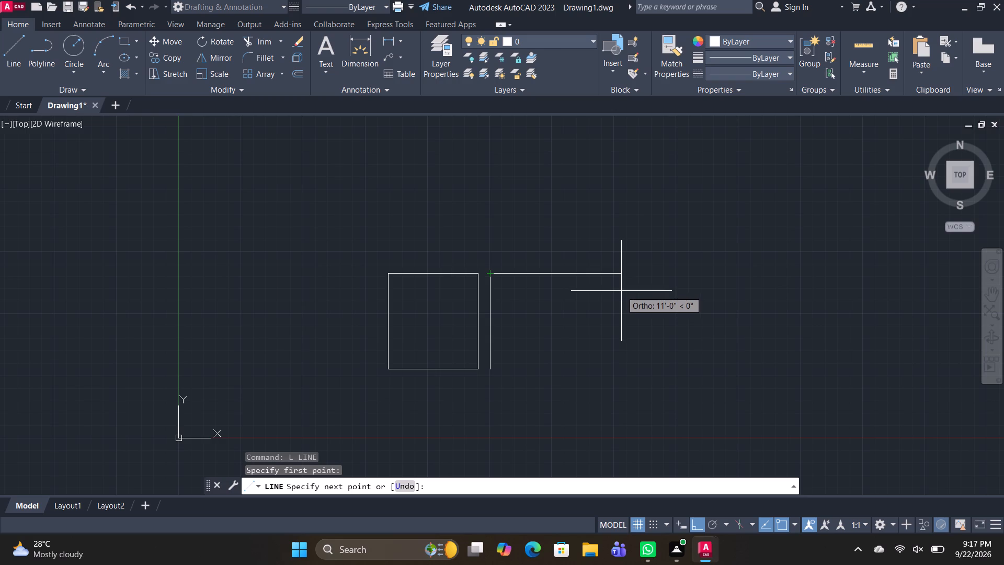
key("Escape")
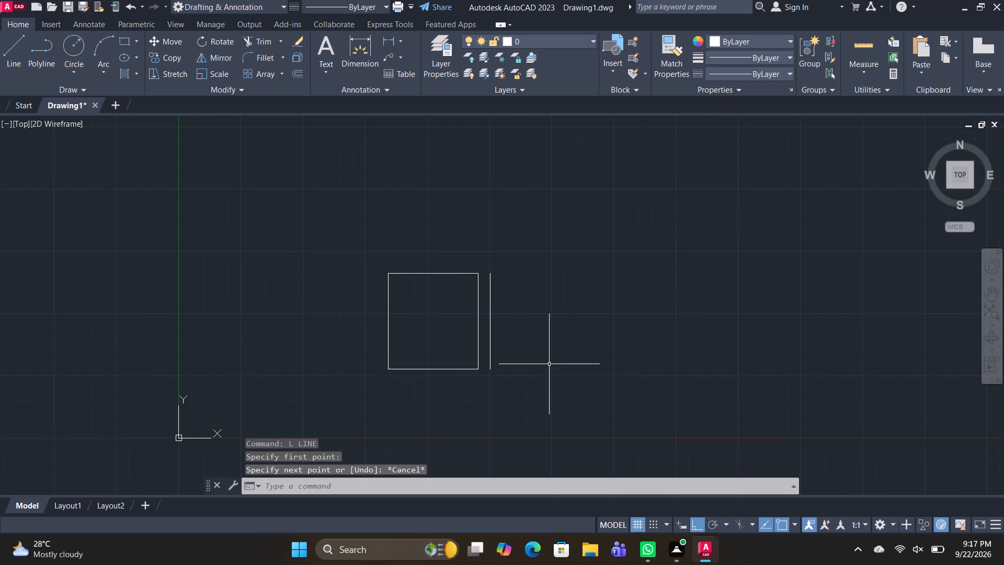
Erase the rectangle and the offset line beside it.
left_click(549, 364)
left_click(197, 102)
left_click(313, 307)
left_click_drag(584, 465, 558, 432)
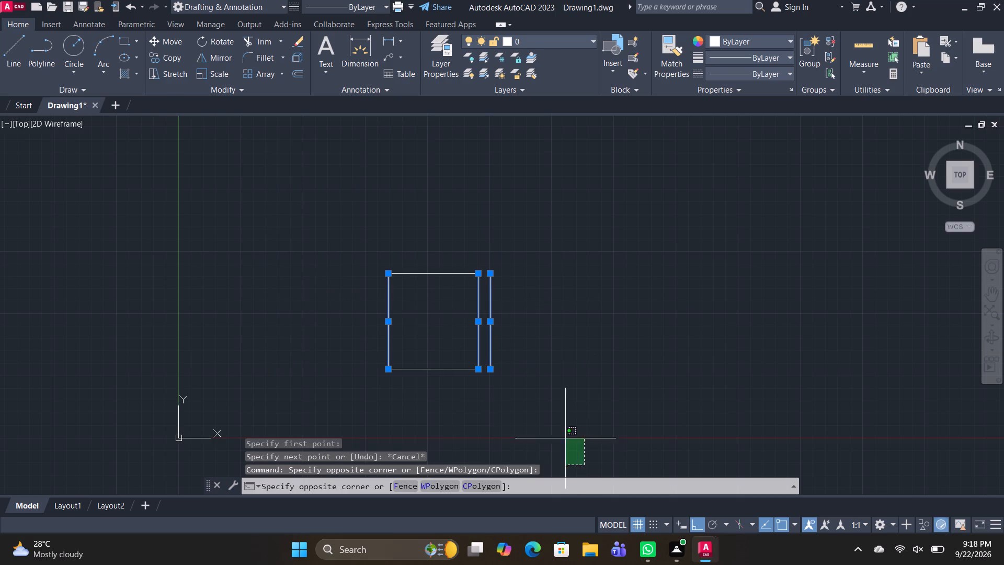
left_click(308, 199)
key("Delete")
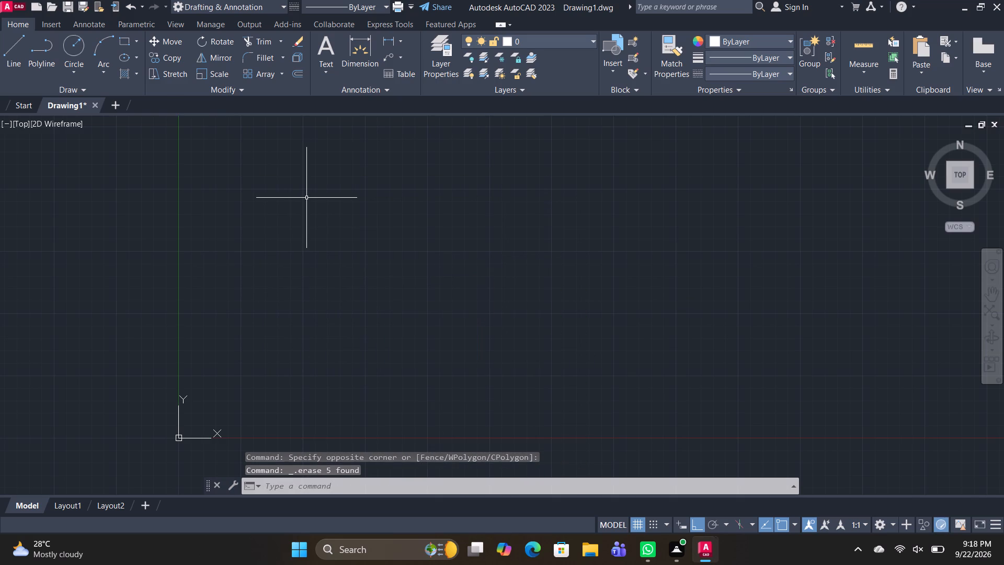
Draw a stepped line near the origin: 10'6" horizontally to the right, 8' up, and 13' to the right.
key("l")
key("space")
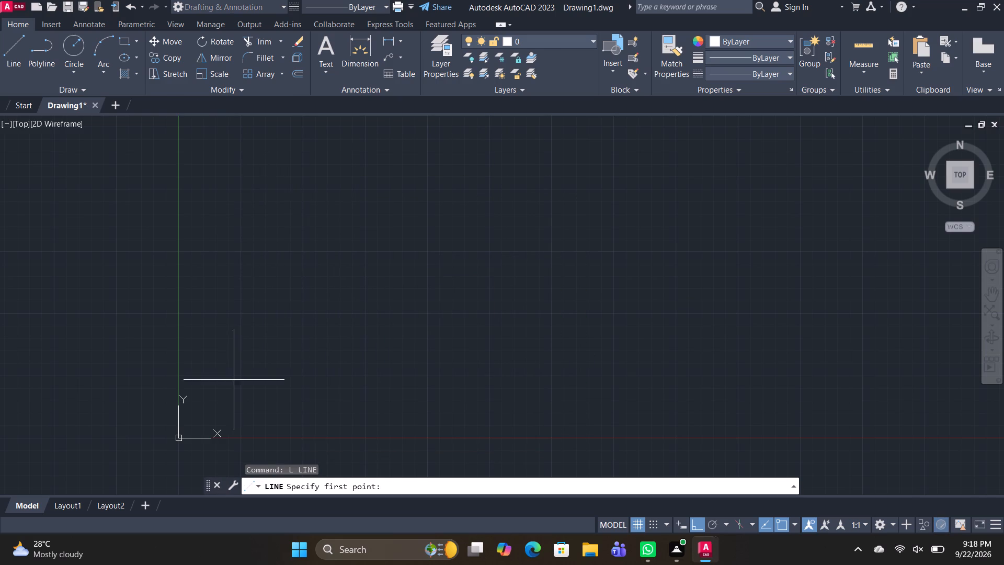
left_click(232, 385)
type("10'6\"")
key("Return")
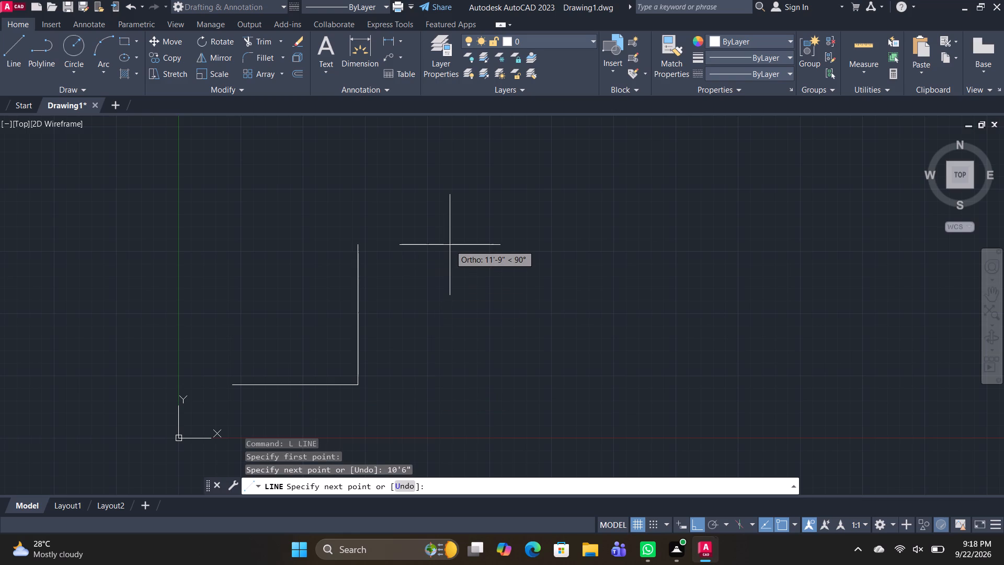
type("8'")
key("Return")
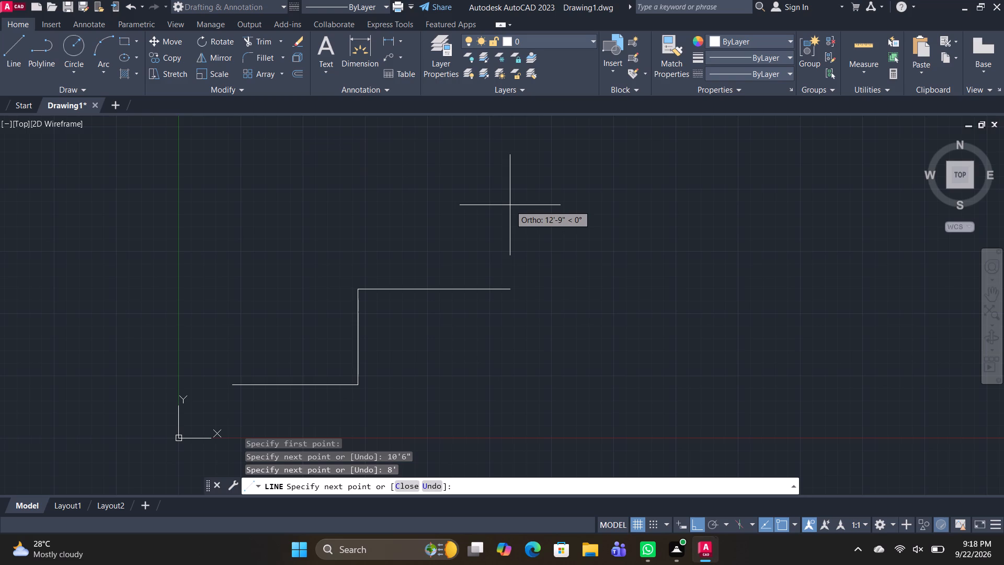
type("13")
key("apostrophe")
key("Return")
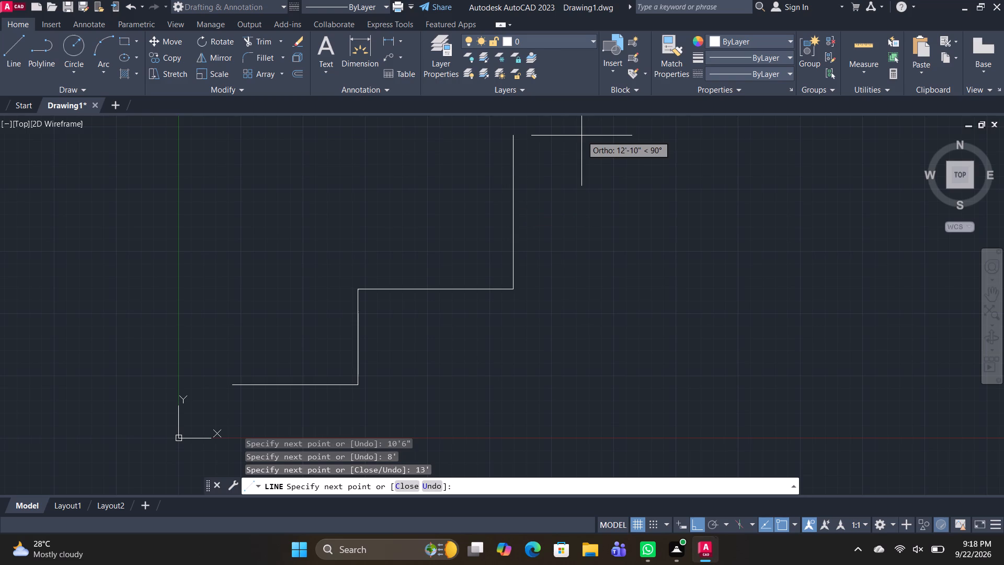
key("space")
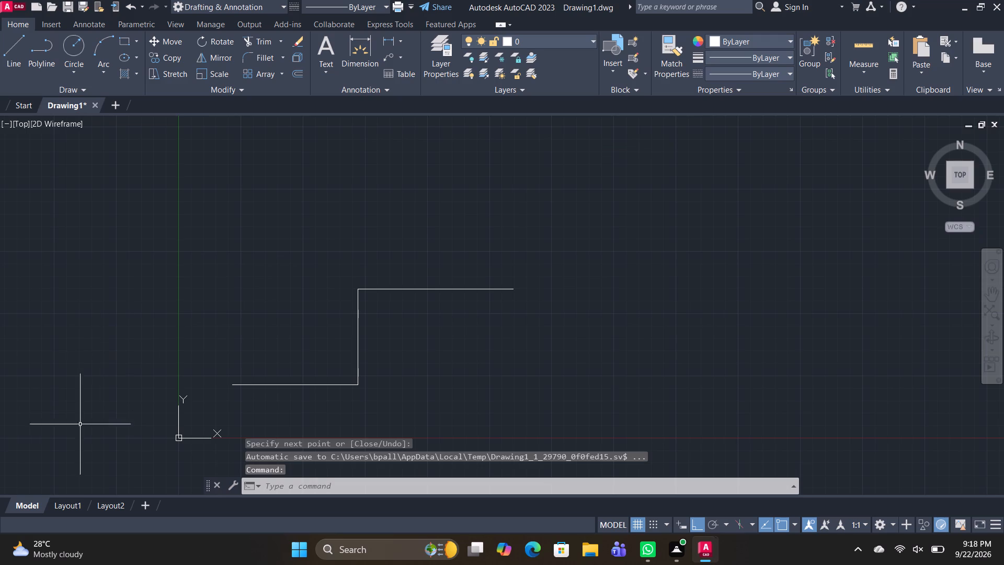
Offset the upper 13' horizontal line 1' downward.
scroll(385, 289, "up", 1)
middle_click_drag(385, 289, 401, 235)
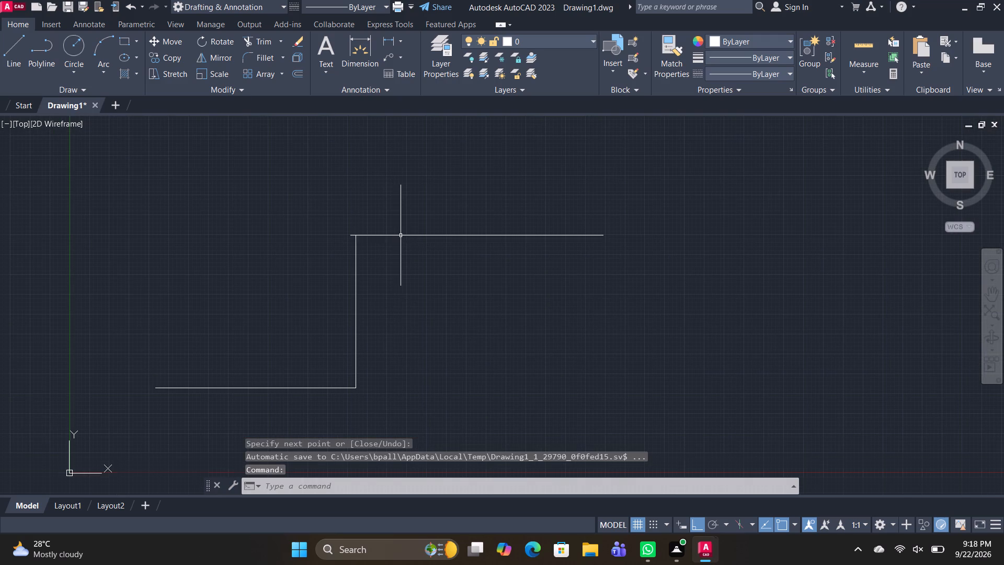
key("o")
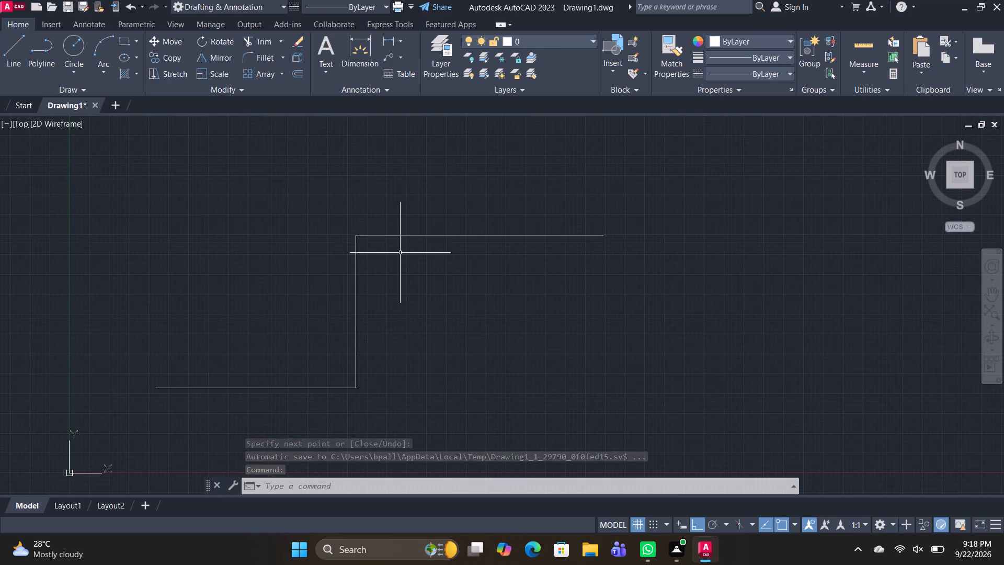
key("space")
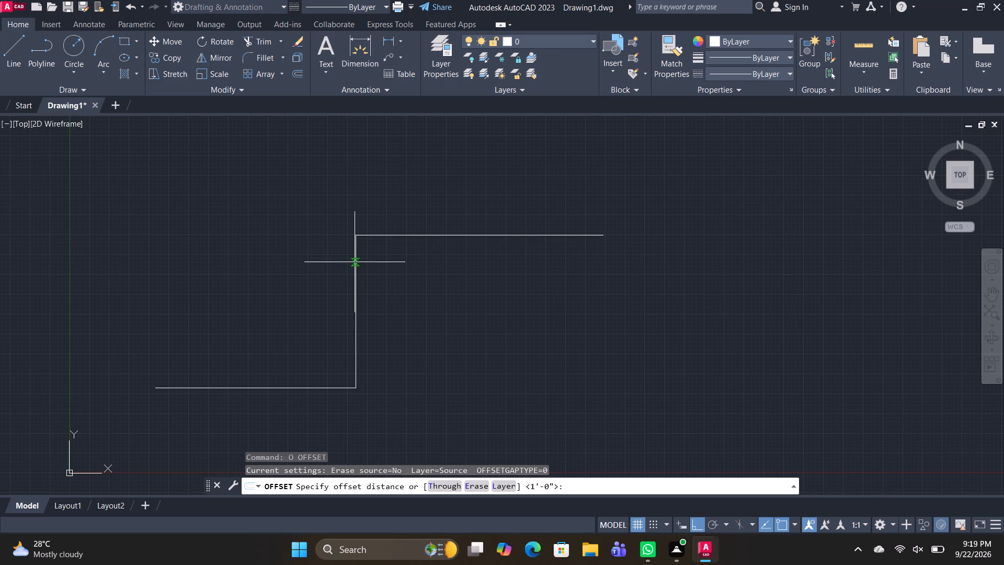
key("space")
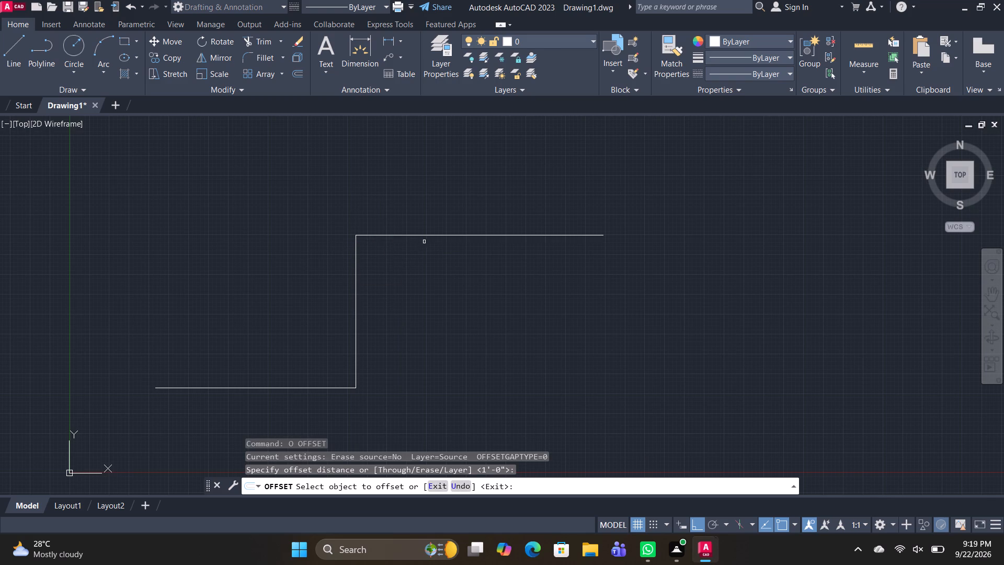
left_click(436, 235)
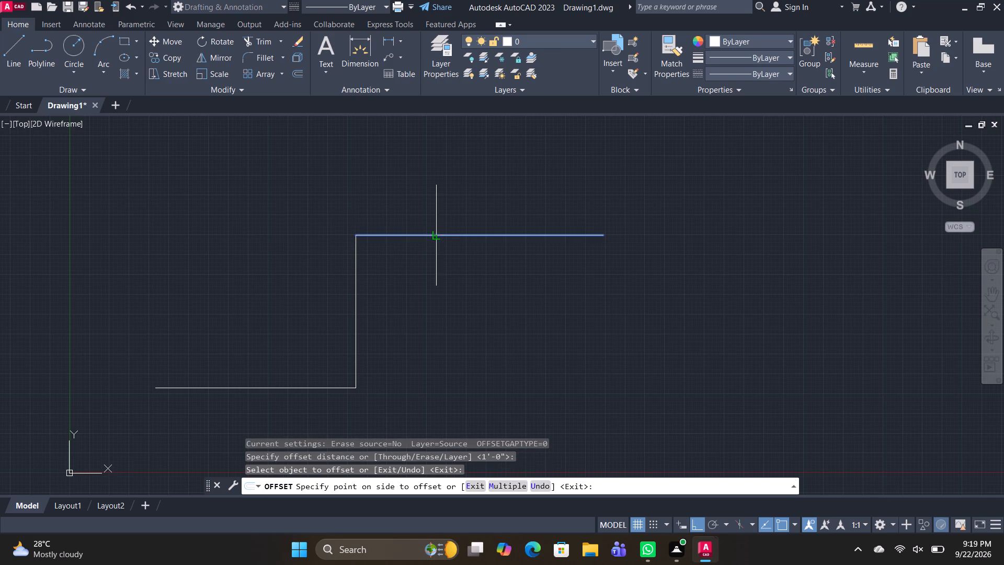
left_click(443, 285)
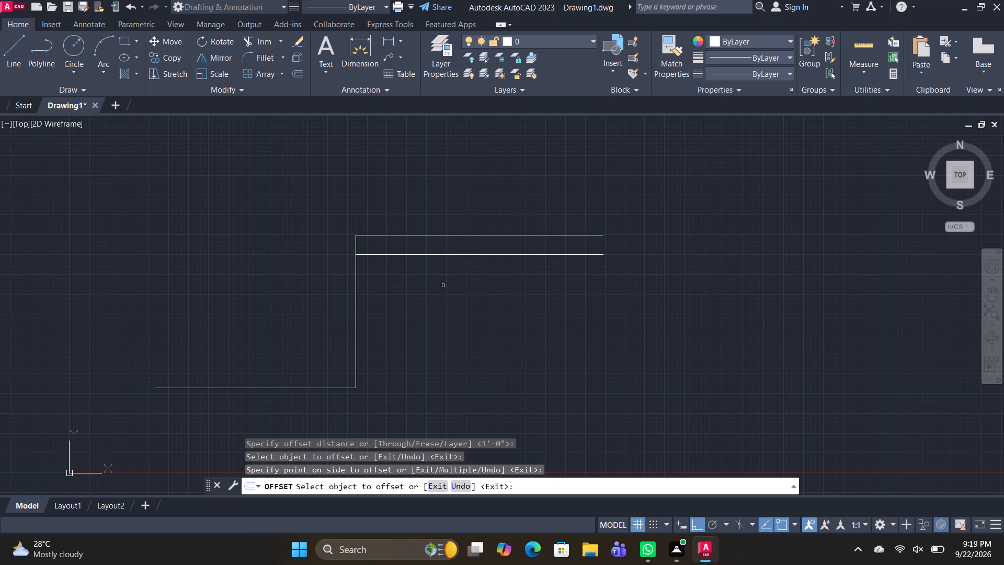
key("space")
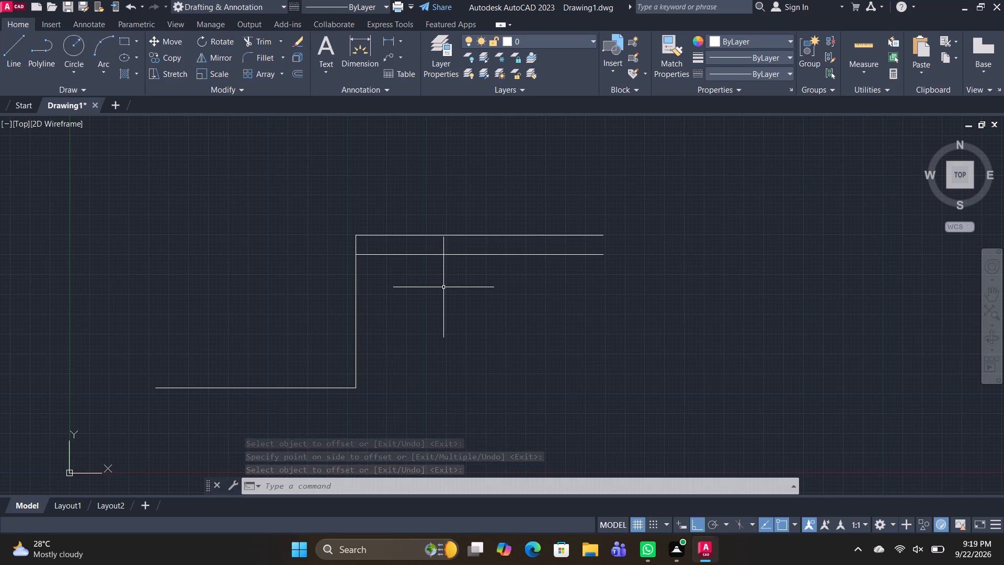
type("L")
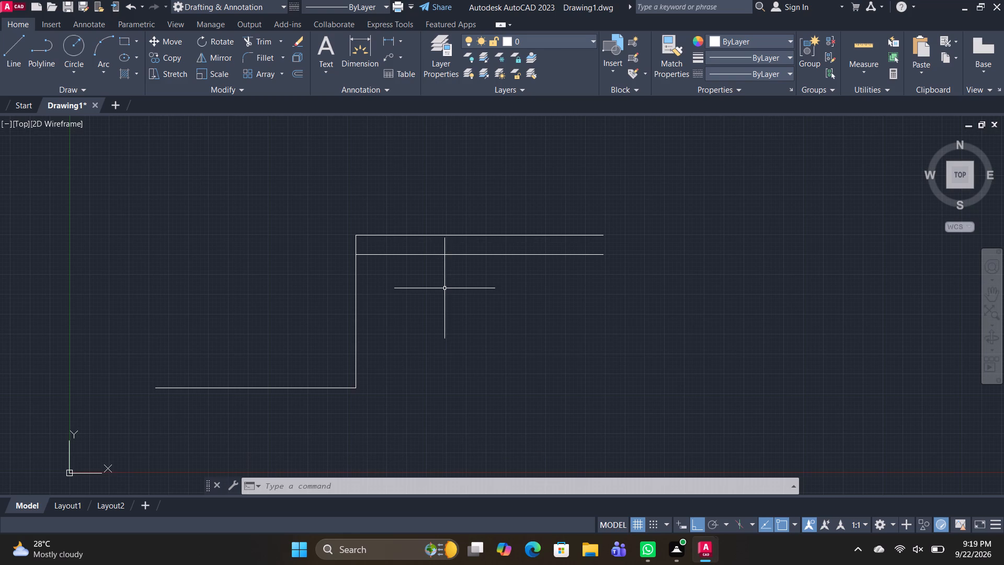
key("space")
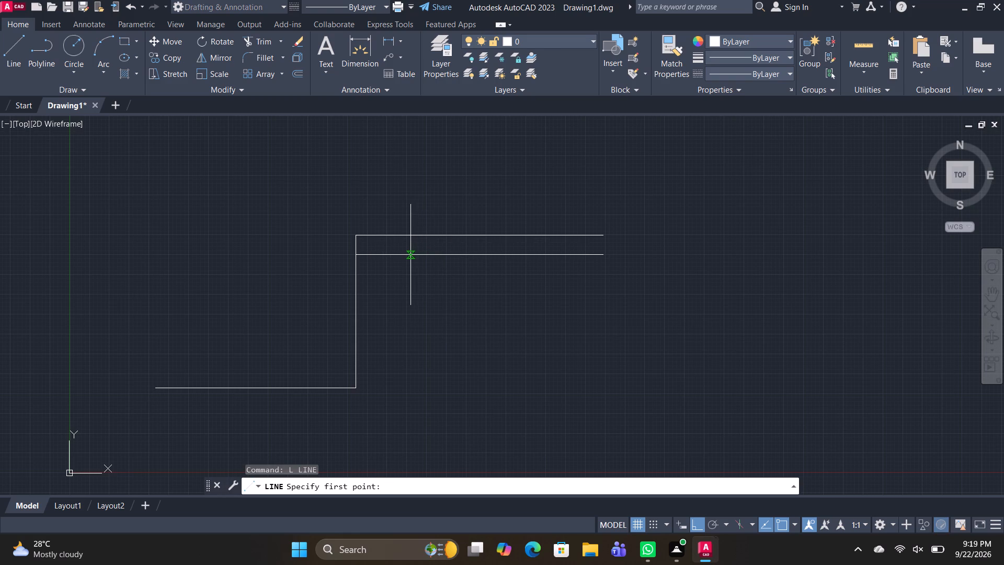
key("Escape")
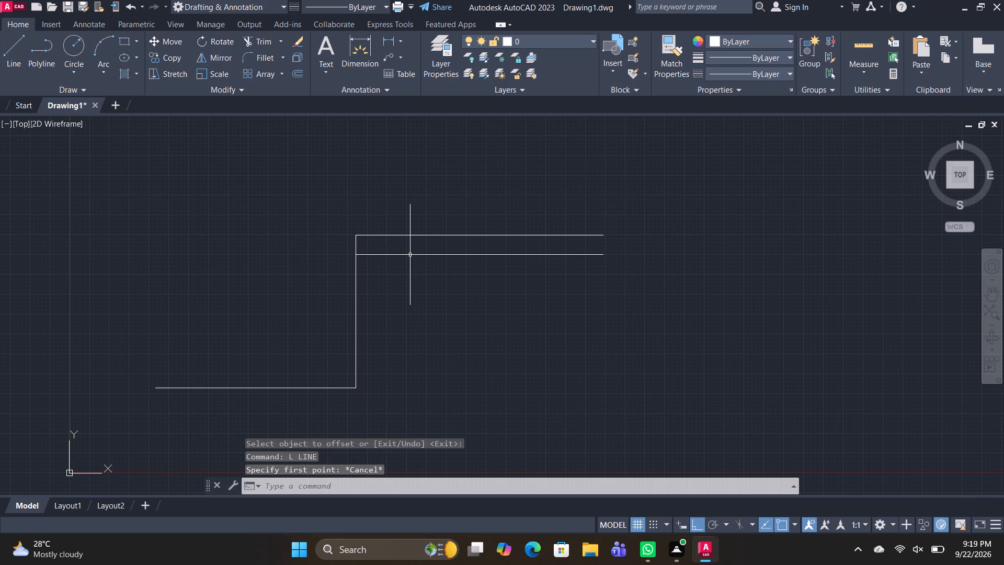
Offset the 8' vertical line 4' to the right.
key("l")
key("Escape")
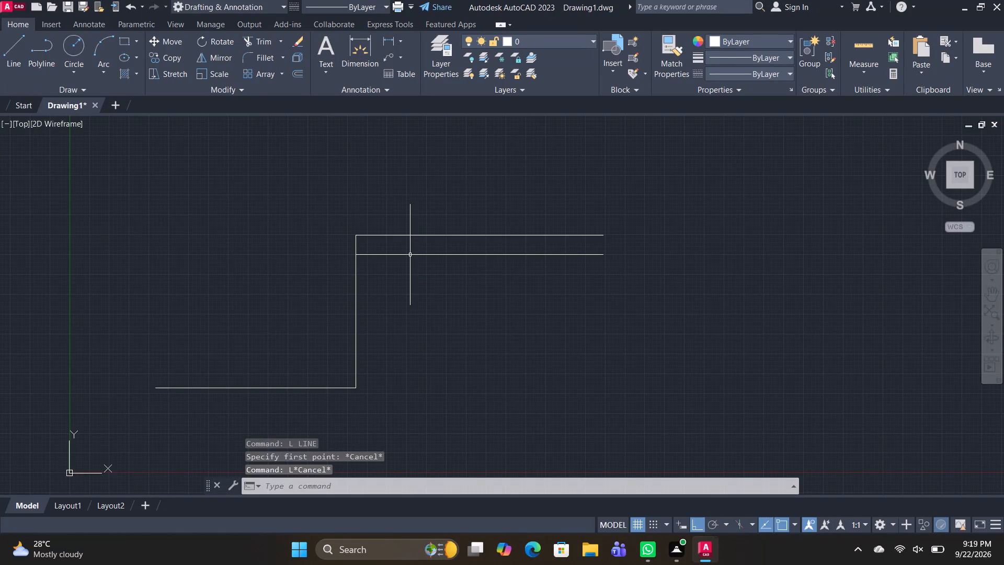
type("O")
key("space")
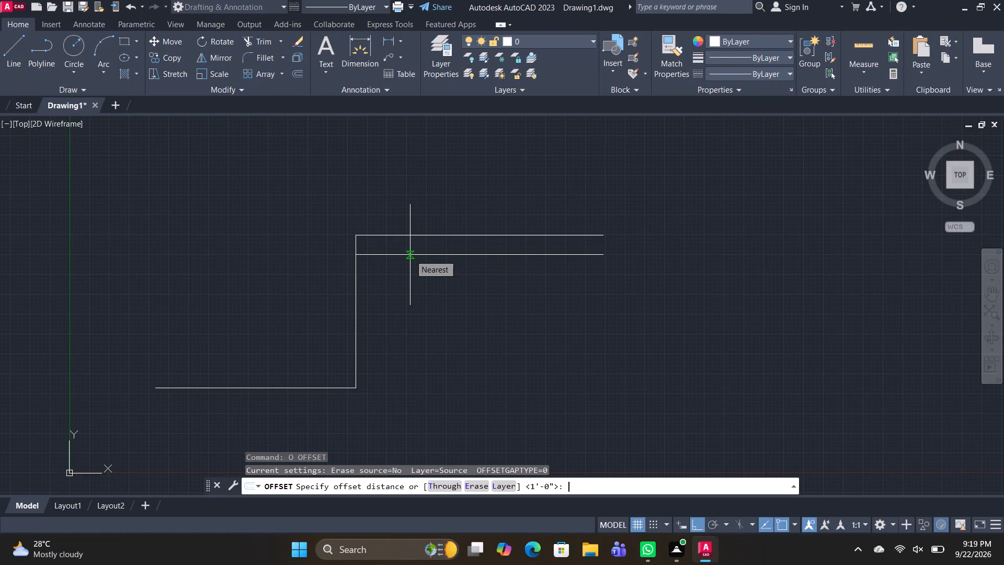
type("4'")
key("Return")
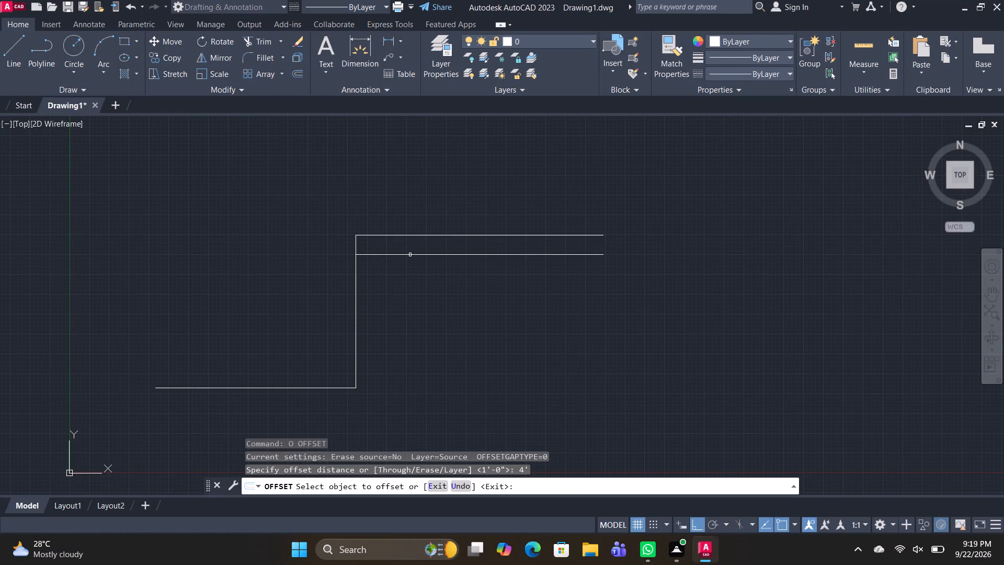
left_click(356, 313)
left_click(418, 315)
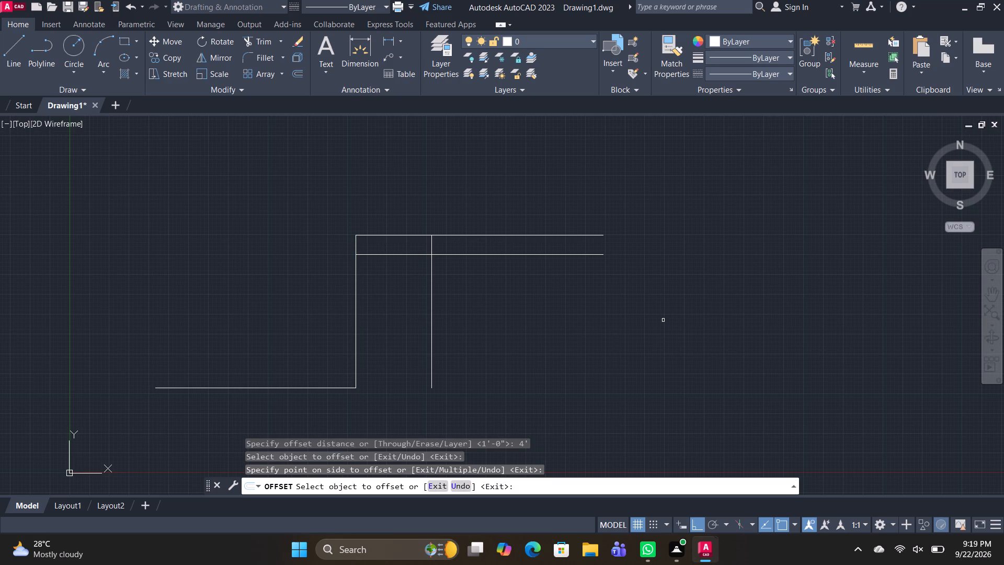
key("Escape")
Trim the piece of the new vertical line that lies between the two upper horizontal lines.
type("TR")
key("space")
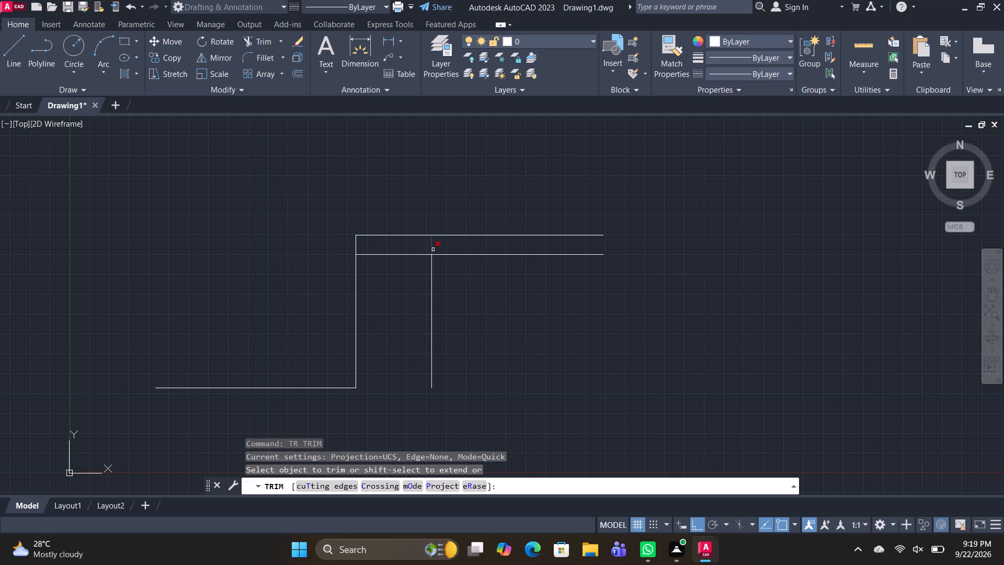
left_click(433, 249)
key("space")
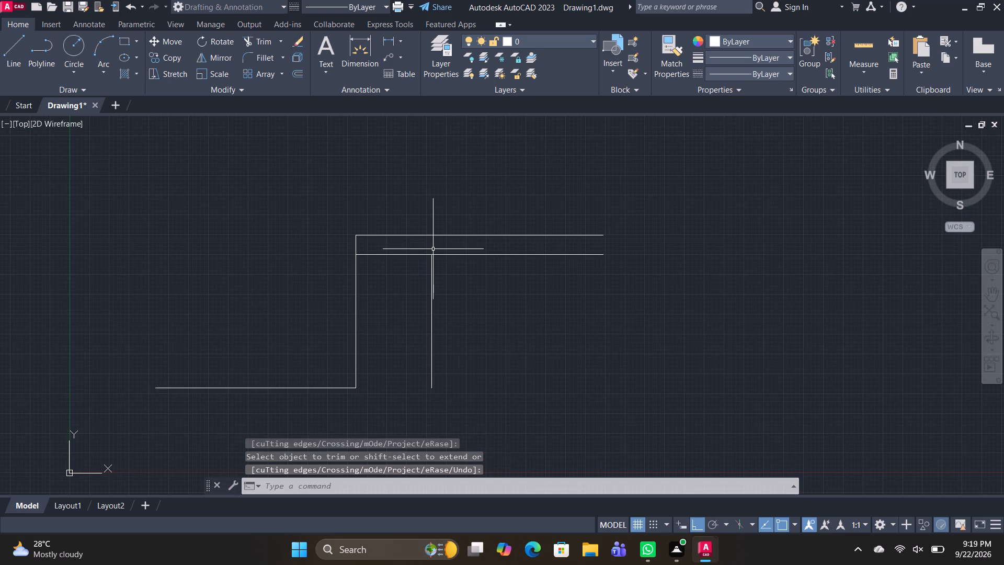
Draw a 9' line at 285° from the trimmed vertical line's top end, using polar tracking in 15° increments.
type("L")
key("space")
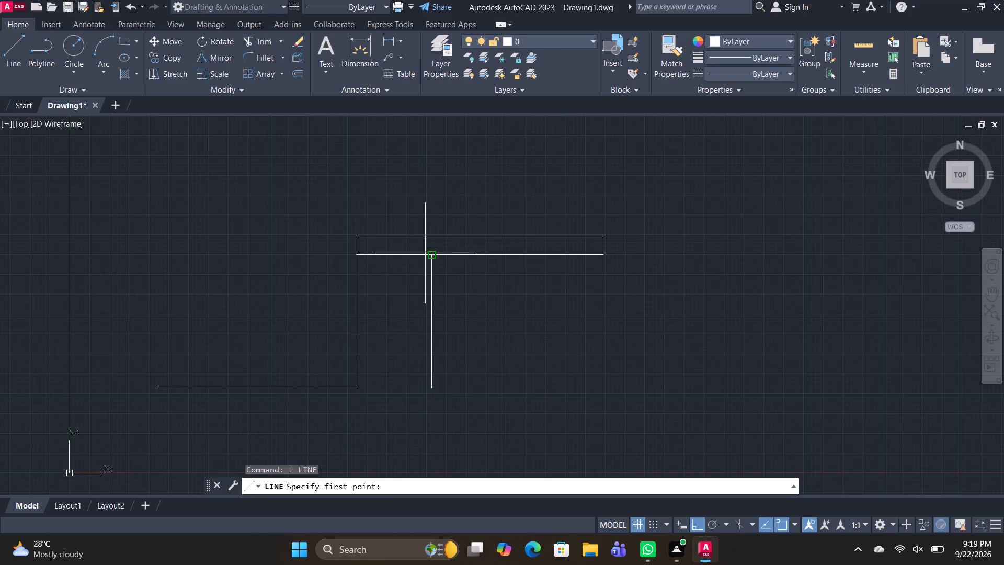
left_click(430, 251)
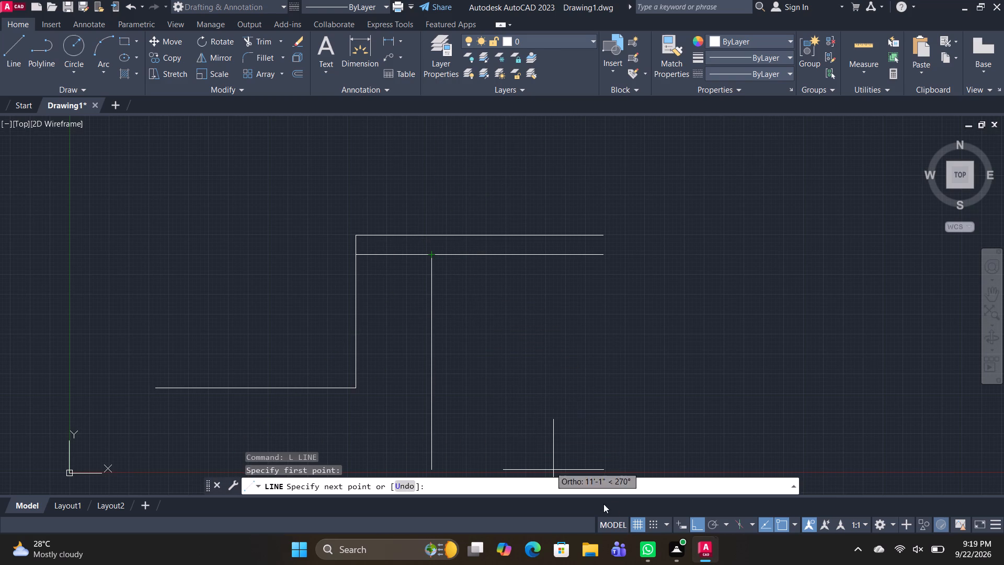
left_click(690, 518)
left_click(714, 524)
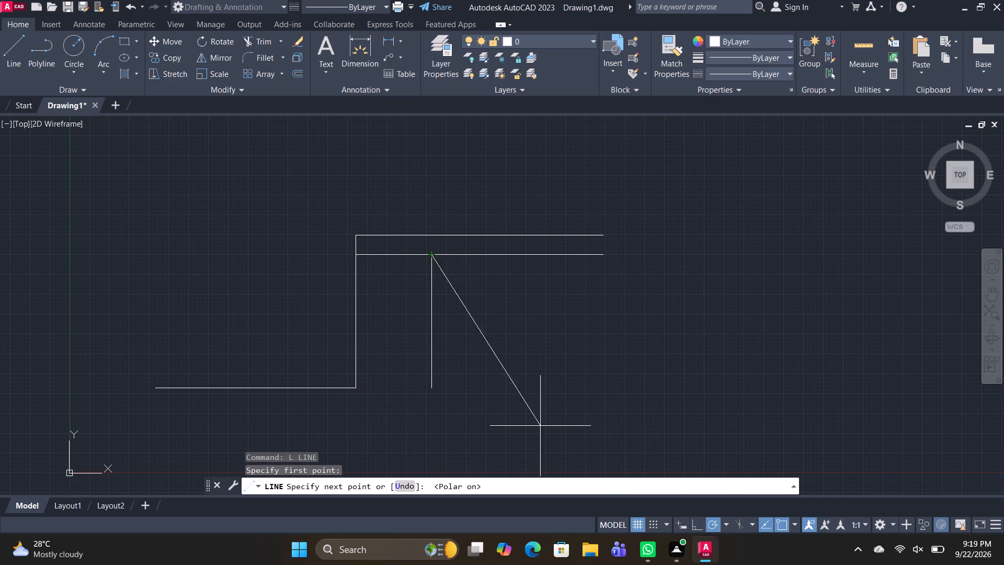
left_click(728, 524)
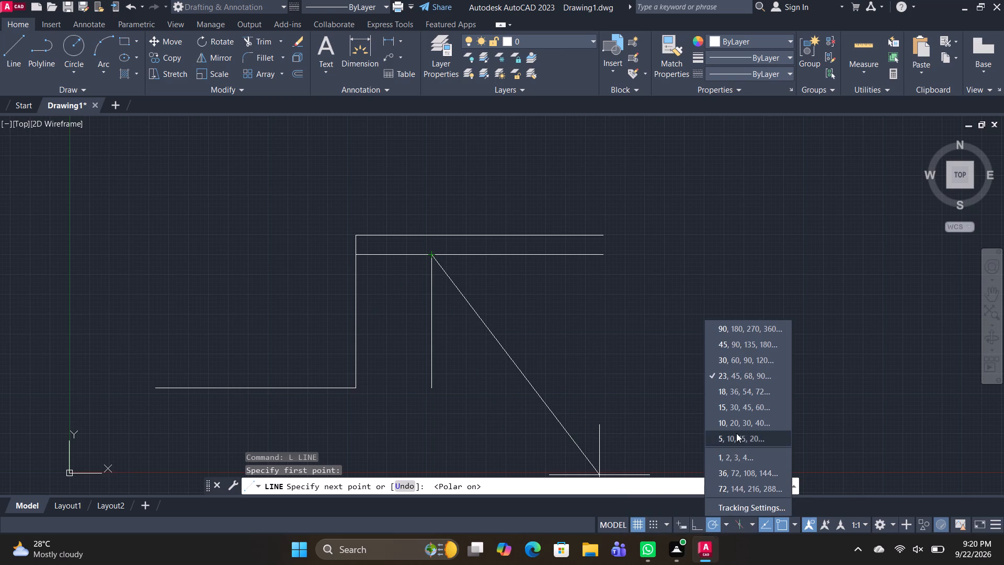
left_click(740, 406)
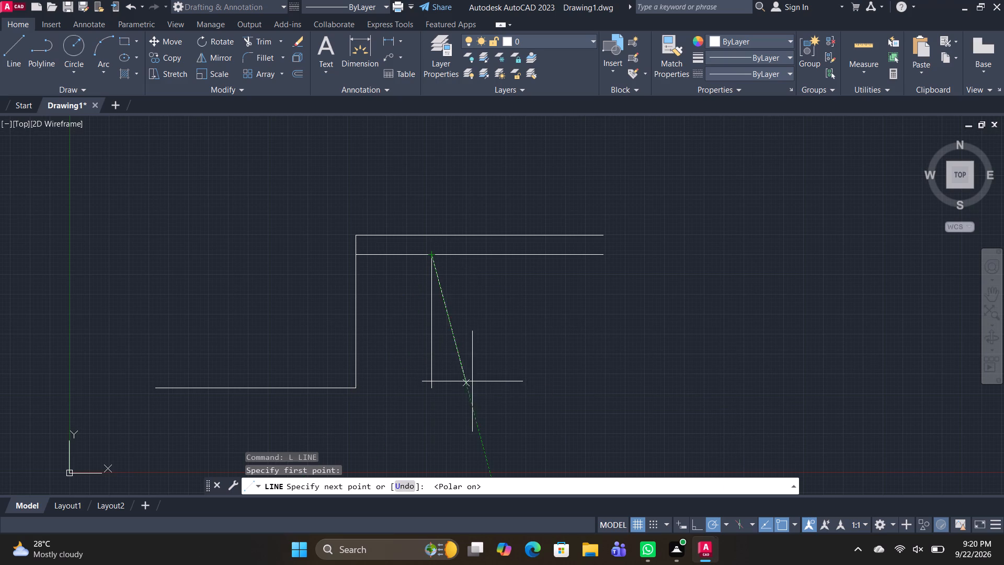
left_click(472, 422)
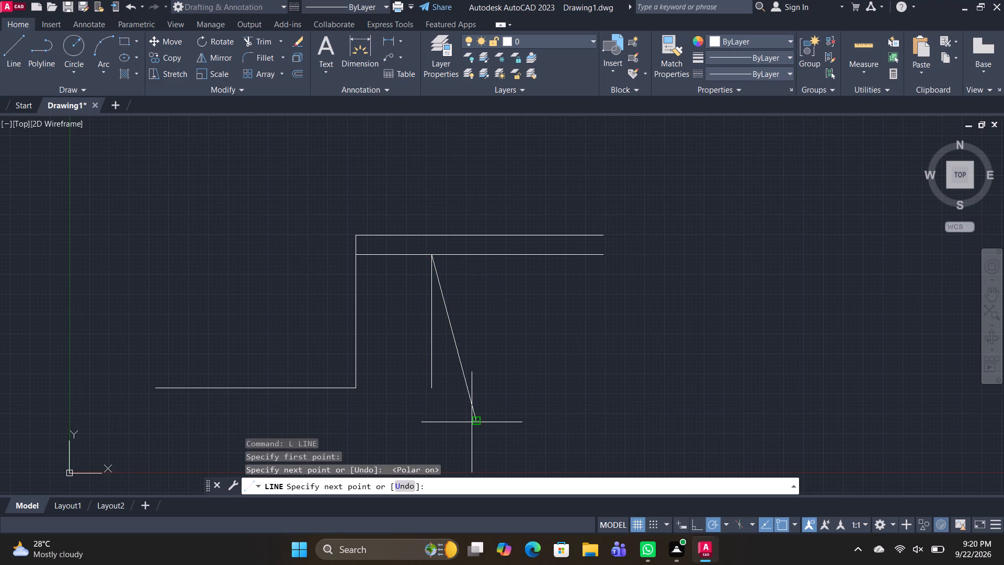
key("space")
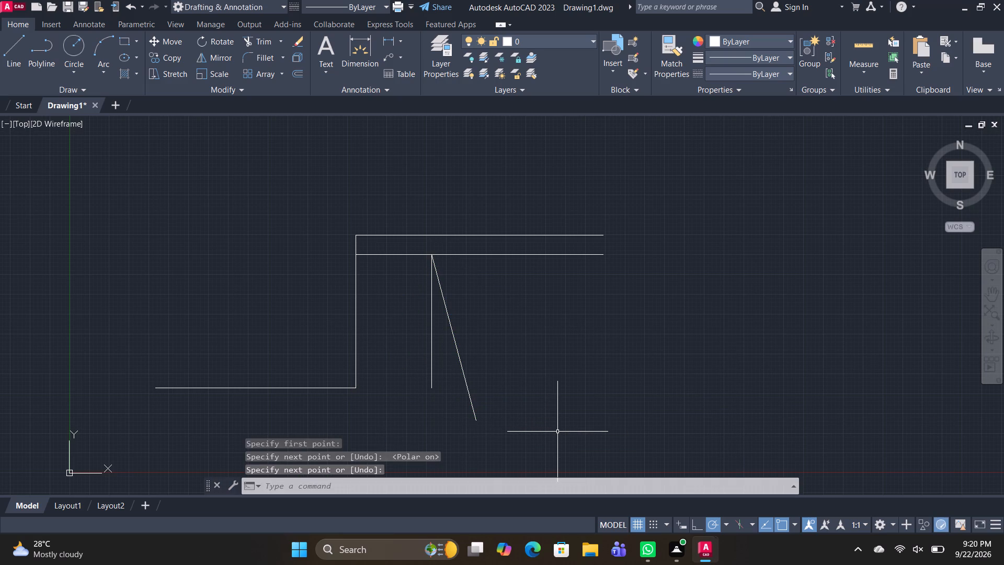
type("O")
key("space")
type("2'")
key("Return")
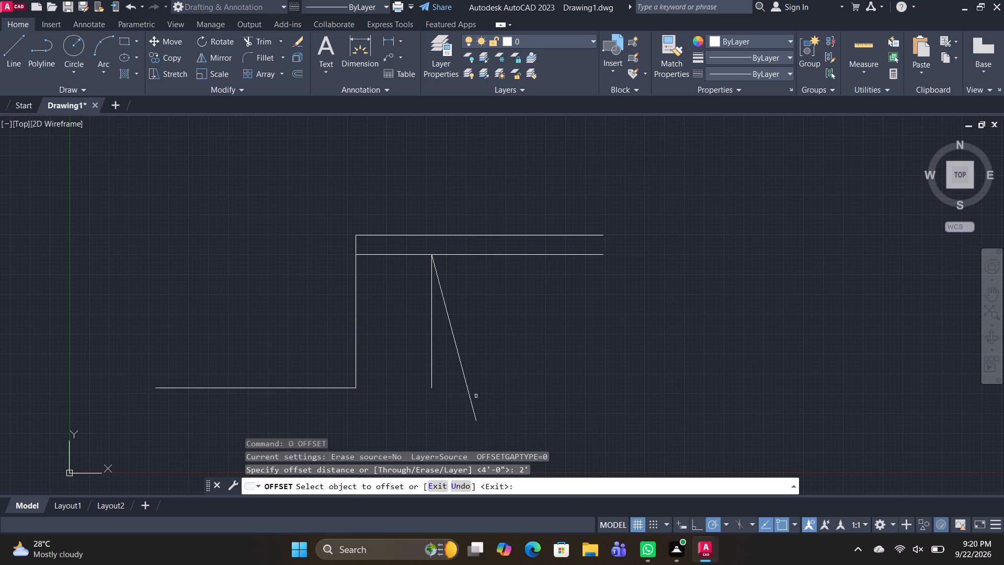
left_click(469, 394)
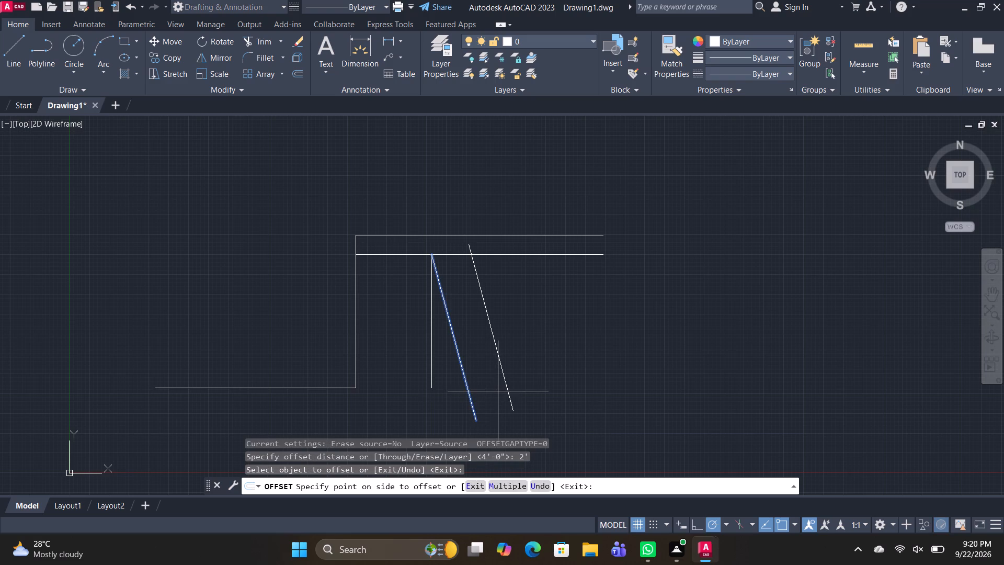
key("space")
Offset the slanted line 1' to the right.
key("space")
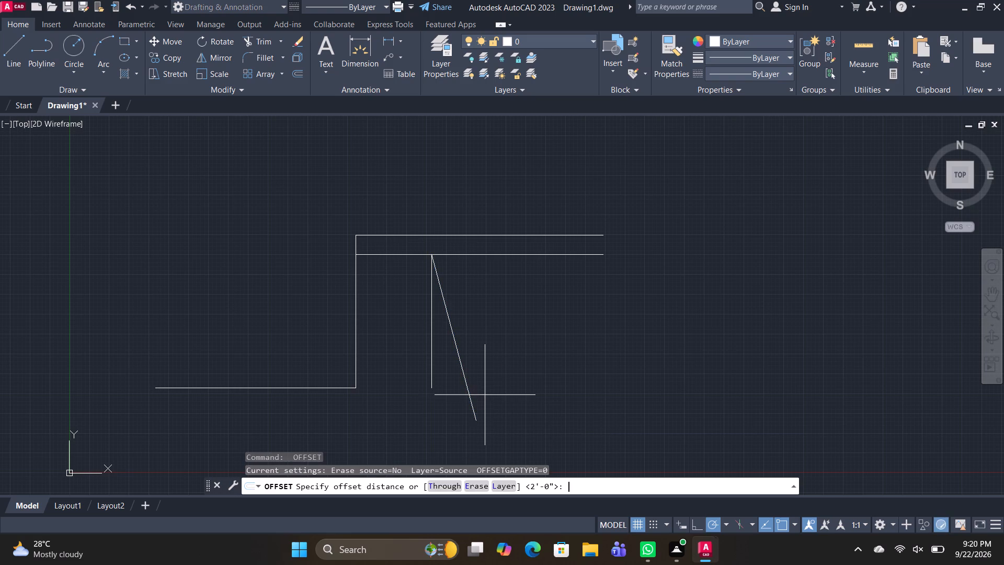
type("1'")
key("Return")
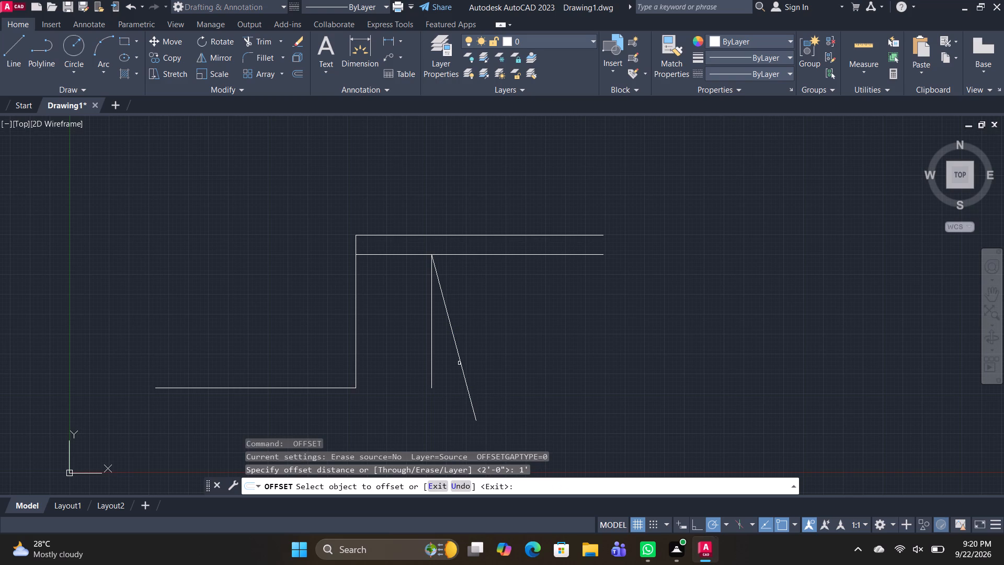
left_click(462, 370)
left_click(477, 364)
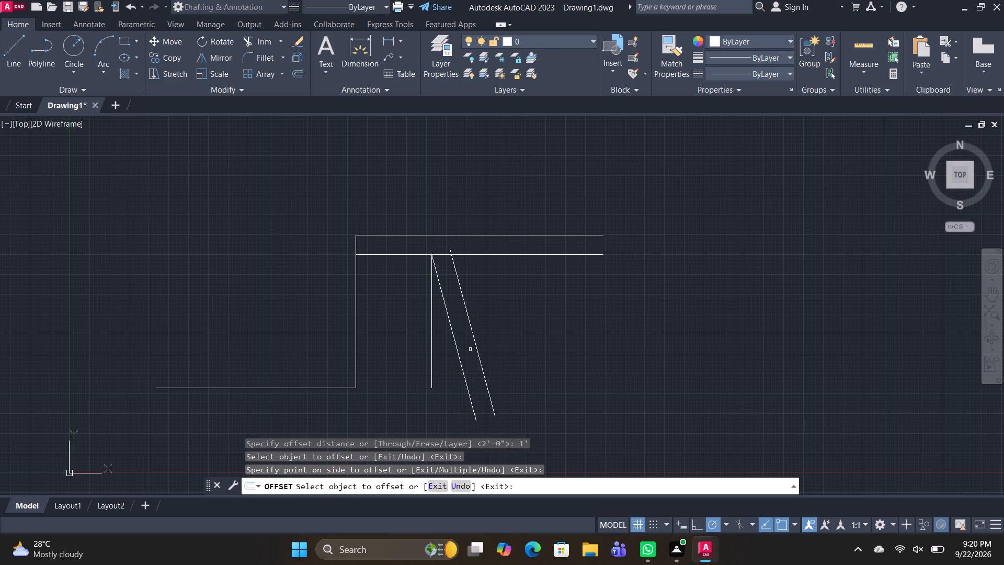
key("Escape")
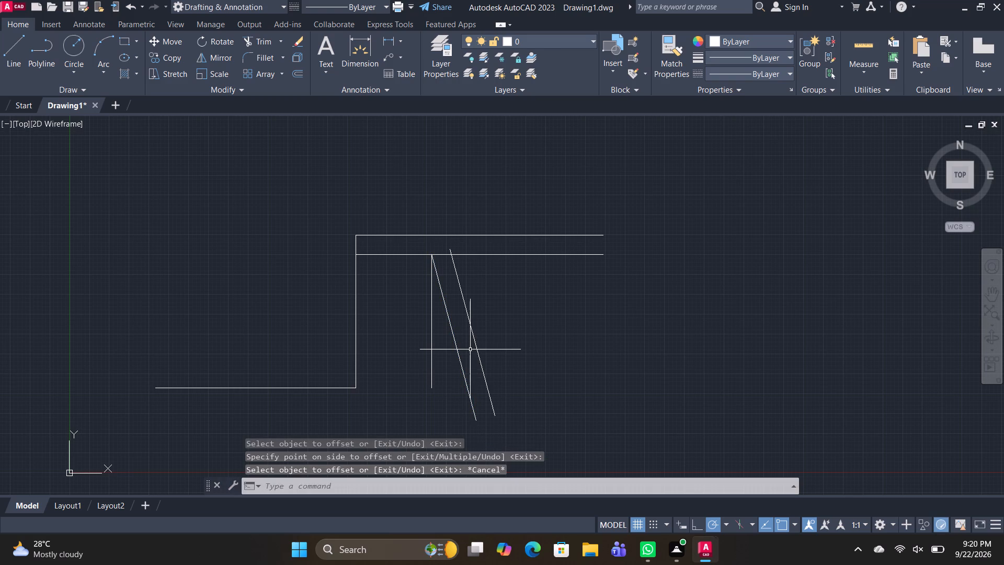
Trim the offset slanted line's end above the second horizontal line and remove the vertical line beside the slanted pair.
type("TR")
key("space")
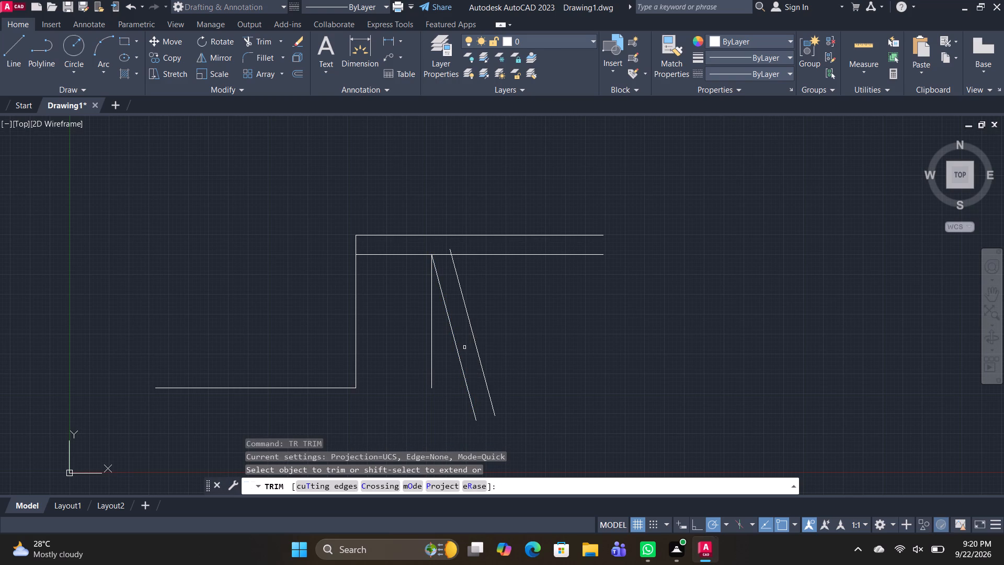
left_click(451, 251)
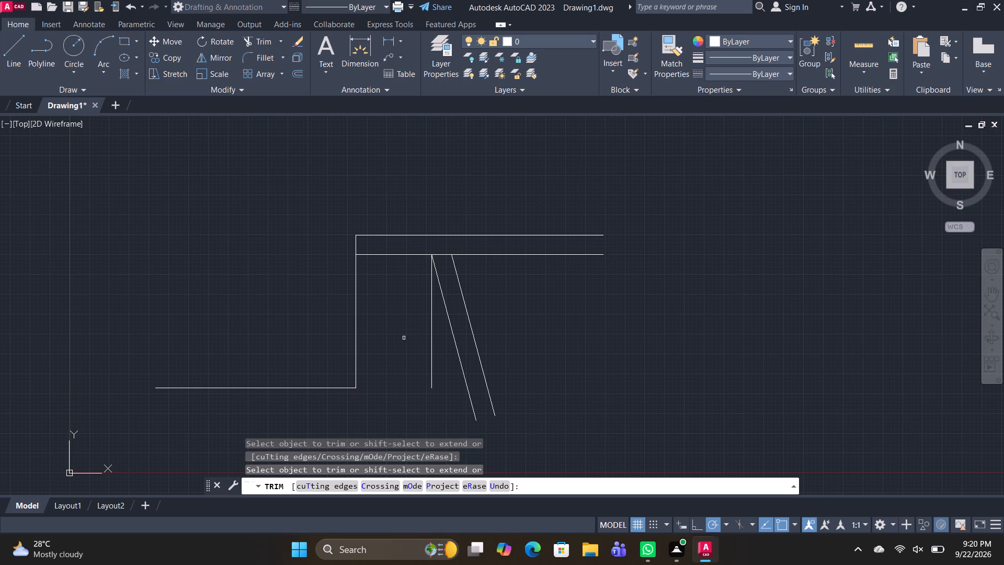
left_click(433, 375)
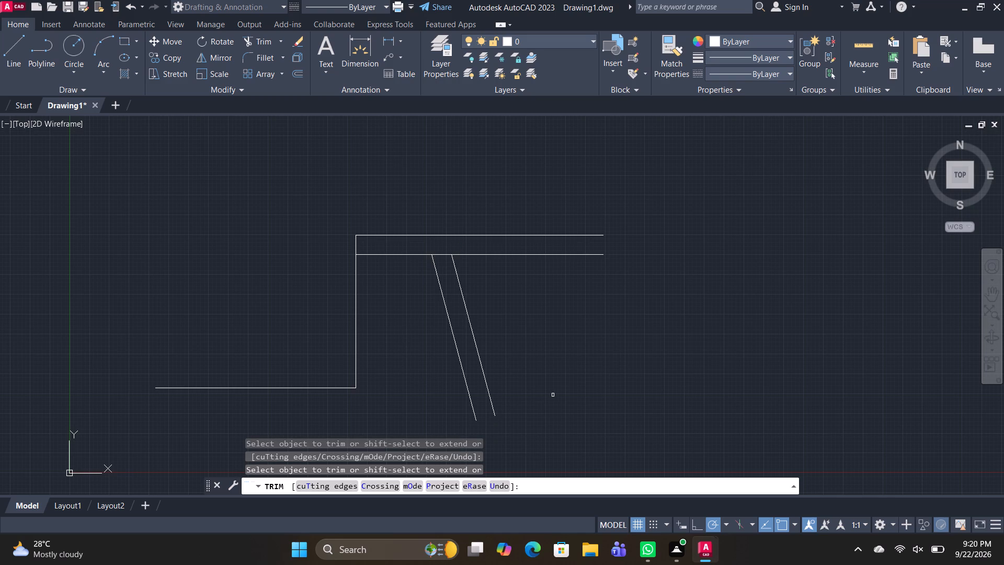
key("Escape")
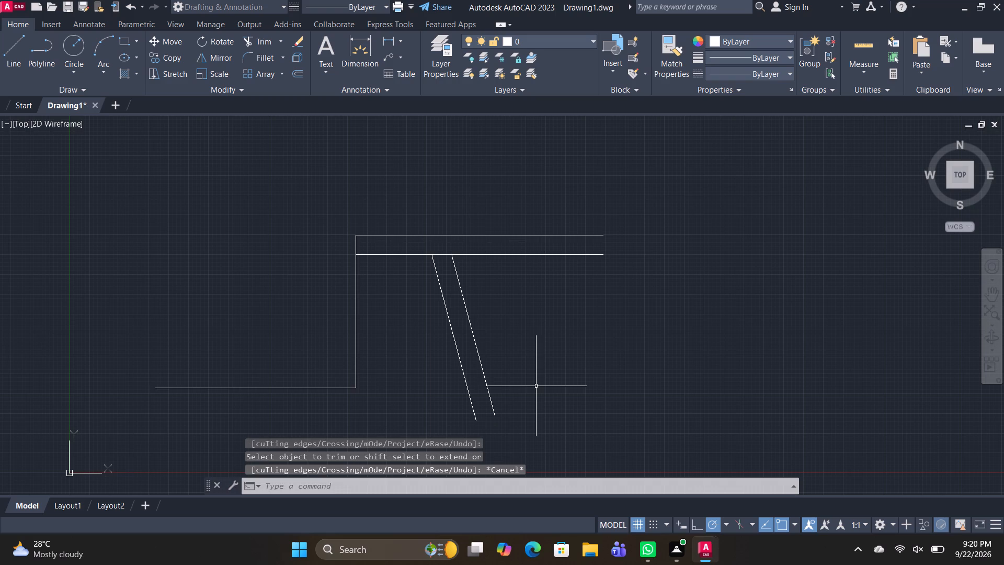
Draw a vertical line straight down from the right end of the top horizontal line, reaching below the slanted lines.
type("L")
key("space")
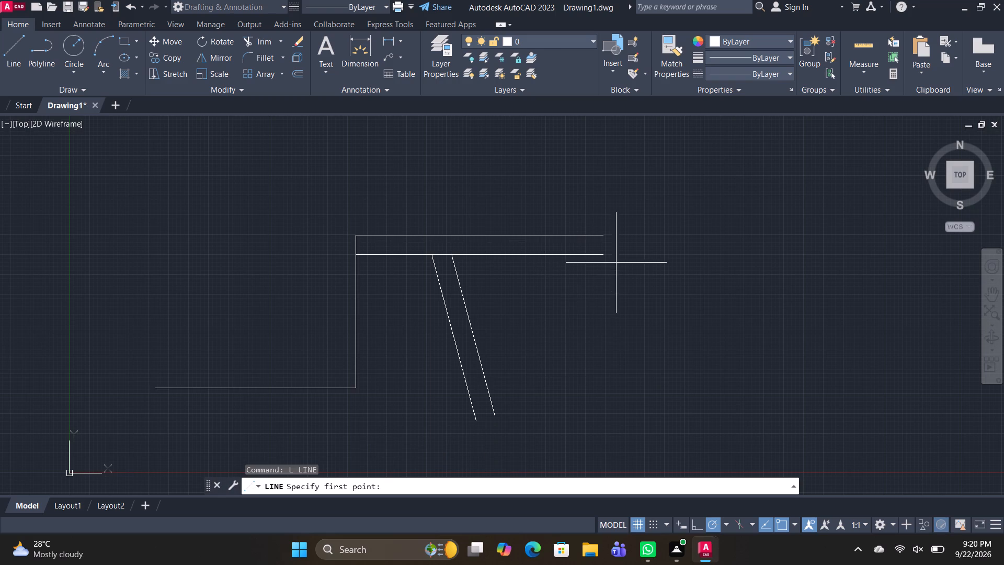
left_click(605, 238)
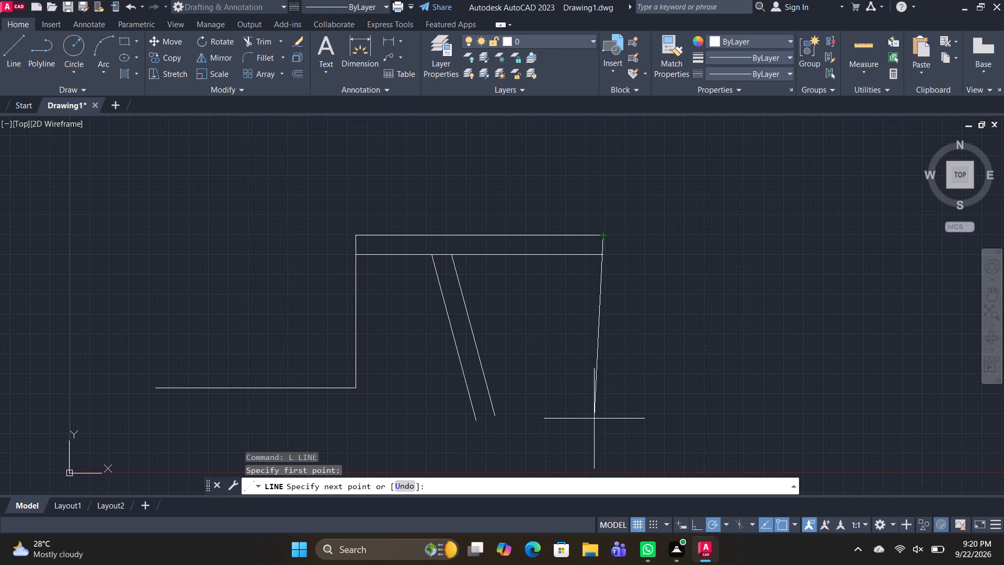
left_click(601, 453)
key("space")
Extend the lower 10'6" horizontal line across the slanted lines to the vertical line on the right.
key("t")
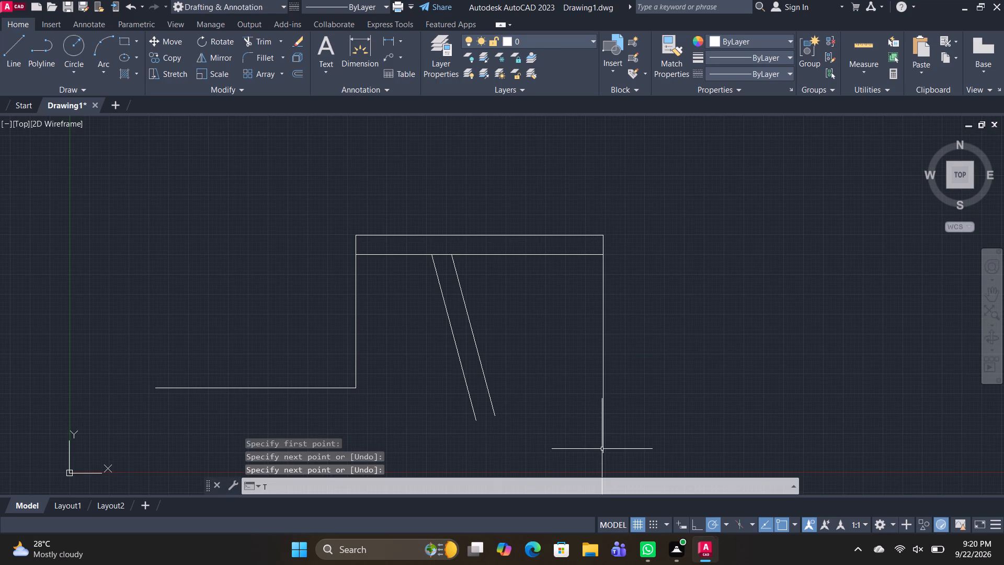
key("r")
key("space")
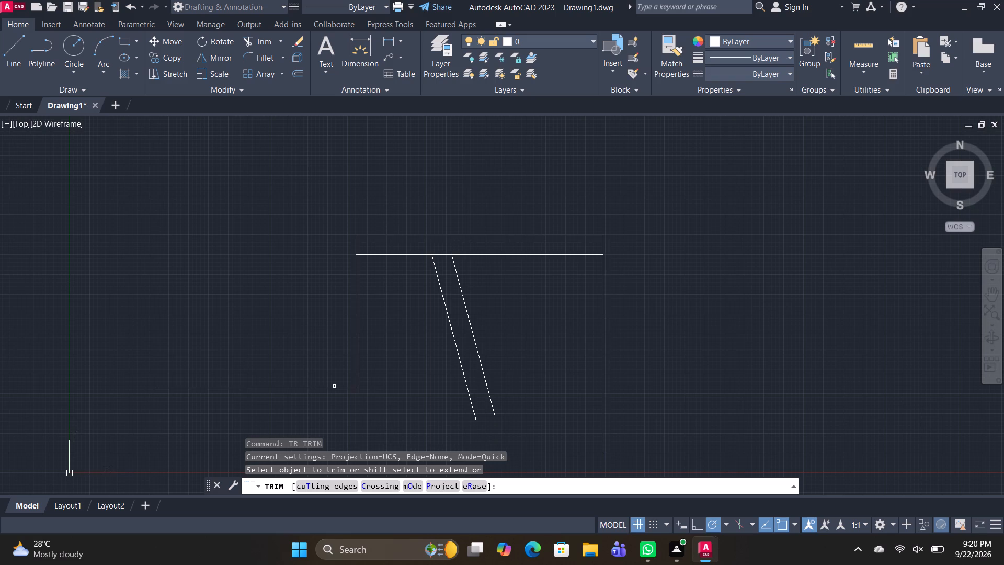
left_click(334, 389, "shift")
left_click_drag(396, 398, 408, 365, "shift")
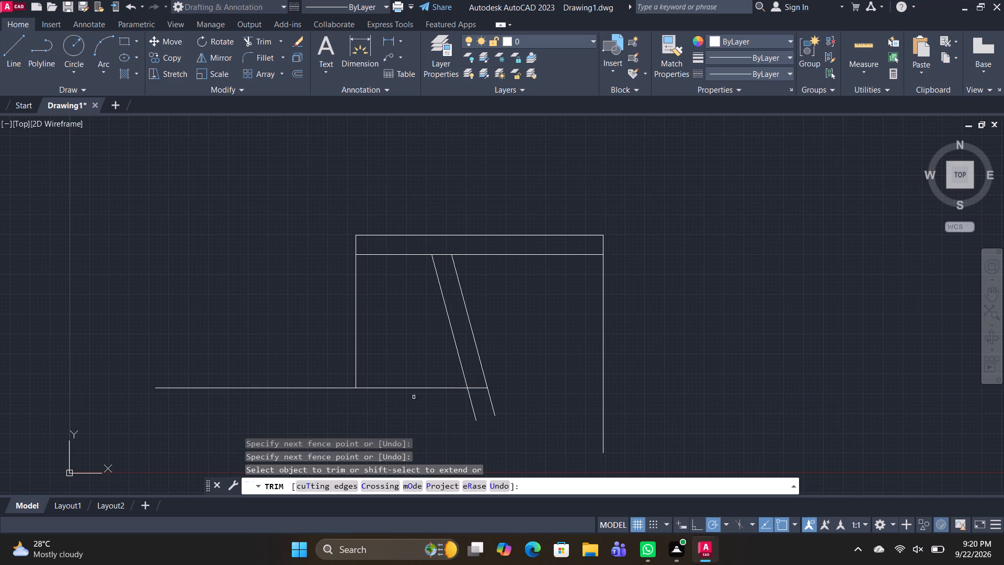
left_click_drag(425, 395, 429, 351, "shift")
Trim the ends of both slanted lines and the right vertical line below the extended horizontal line.
left_click_drag(522, 401, 457, 398)
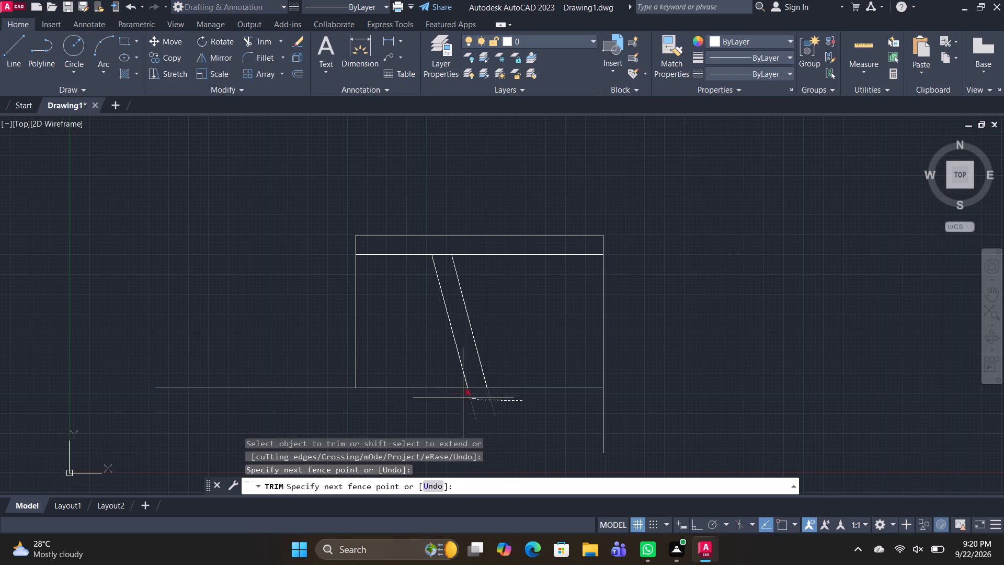
left_click_drag(457, 398, 443, 398)
left_click_drag(588, 438, 655, 441)
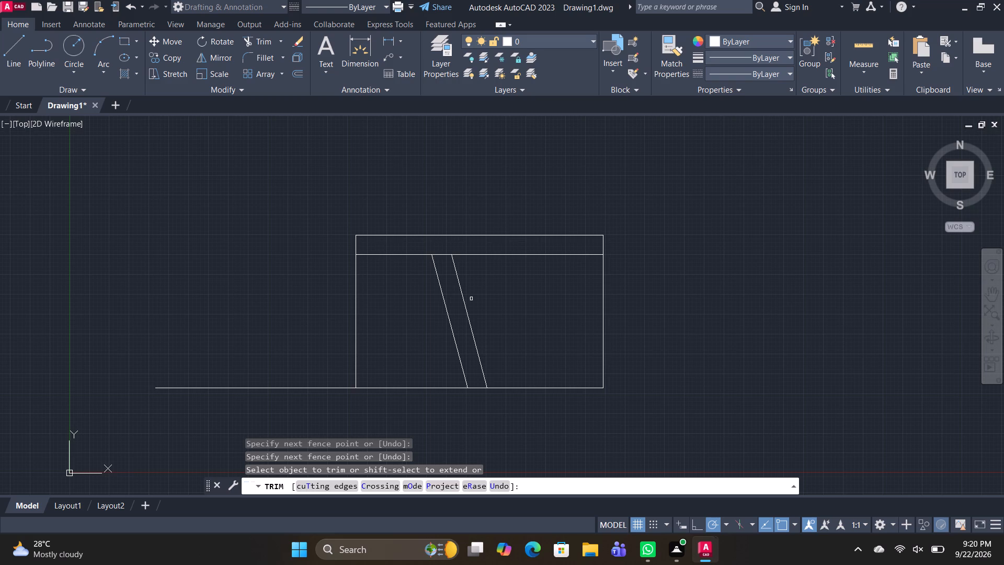
key("space")
Offset the right slanted line 6" to the left, between the two slanted lines.
key("o")
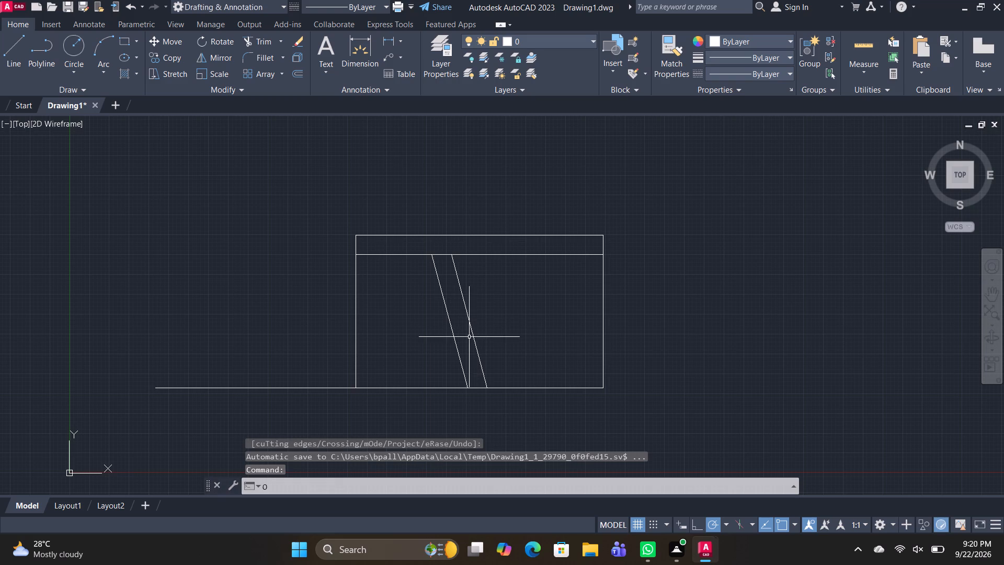
key("space")
key("6")
key("shift+quotedbl")
key("Return")
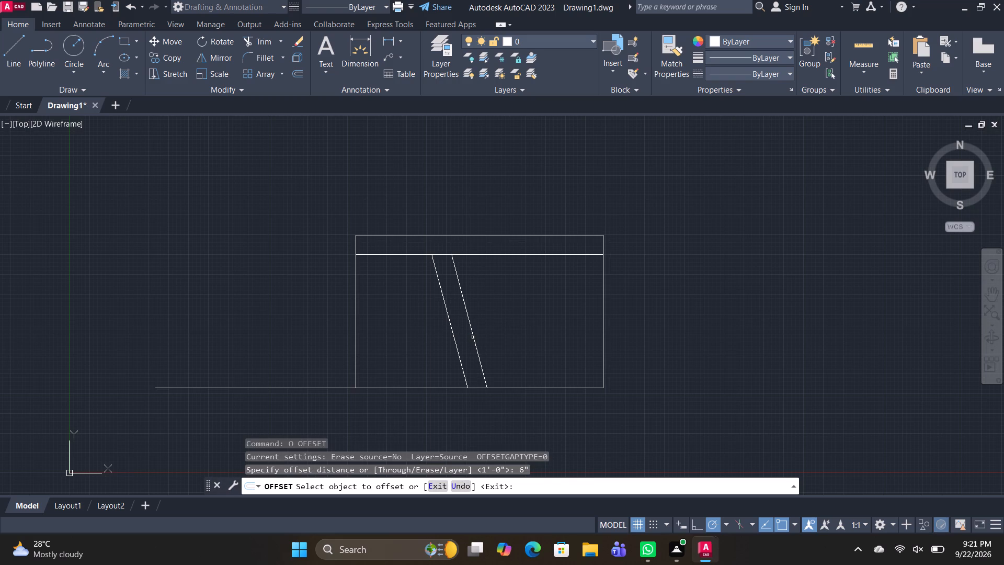
left_click(473, 336)
left_click(461, 340)
scroll(431, 250, "up", 1)
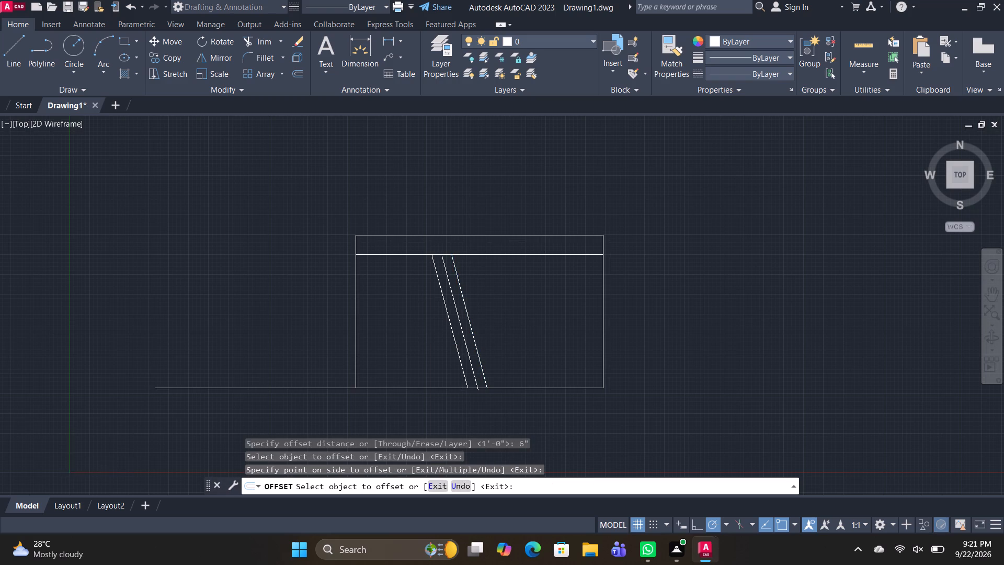
scroll(431, 250, "up", 1)
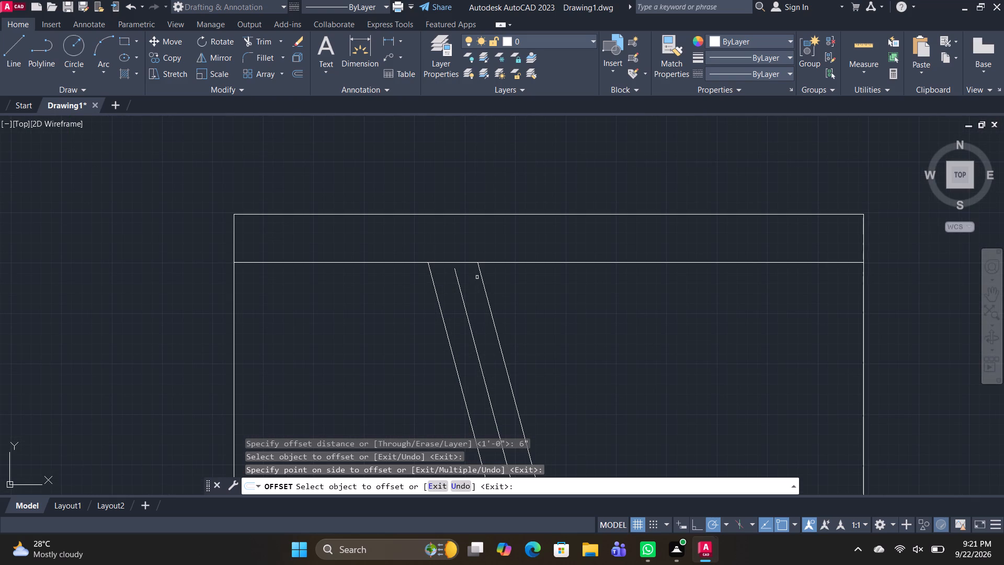
key("Escape")
Extend the middle slanted line up to the second horizontal line and the left slanted line up to the top horizontal line.
type("TR")
key("space")
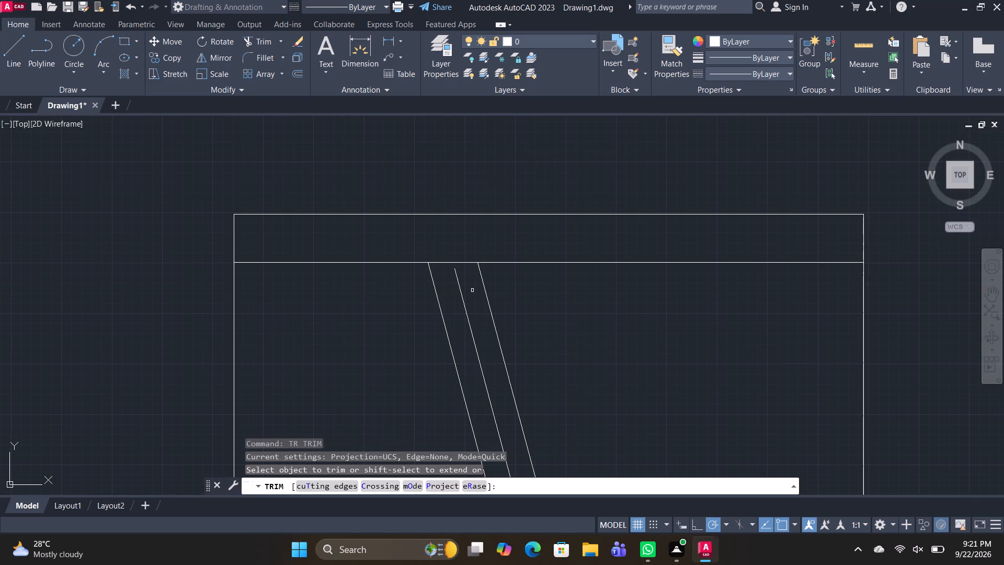
left_click(464, 307, "shift")
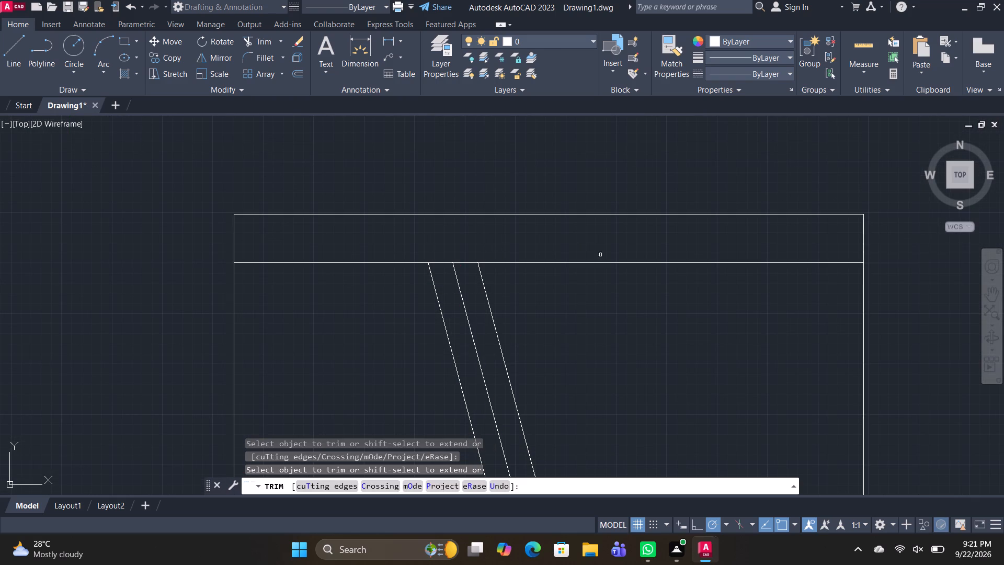
type("L")
key("space")
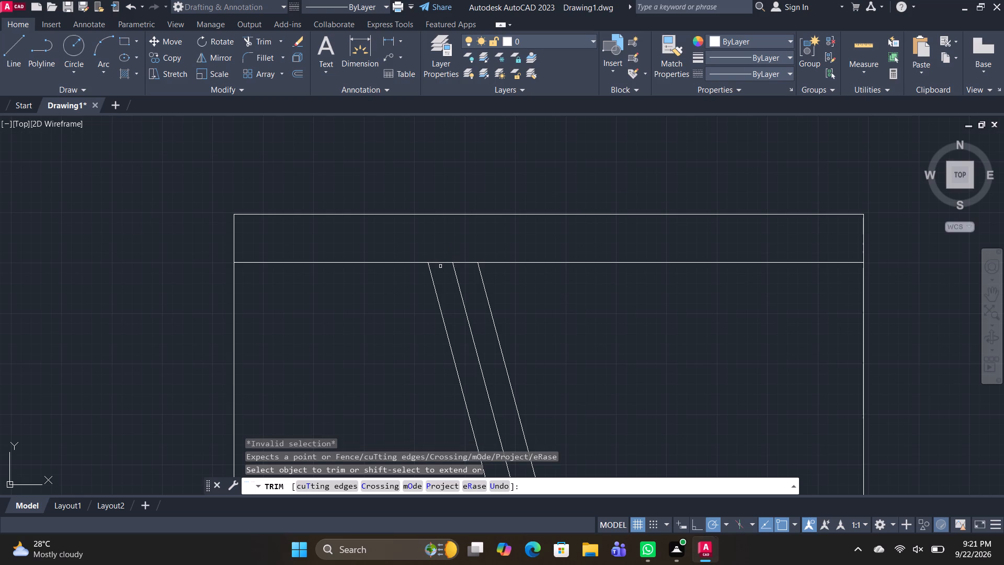
left_click(435, 288, "shift")
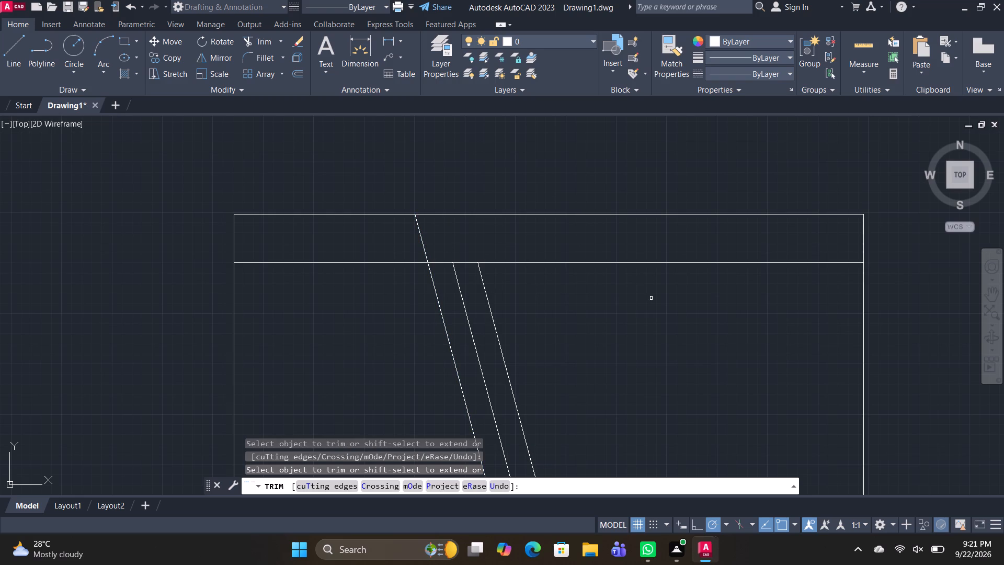
type("L")
key("space")
key("Escape")
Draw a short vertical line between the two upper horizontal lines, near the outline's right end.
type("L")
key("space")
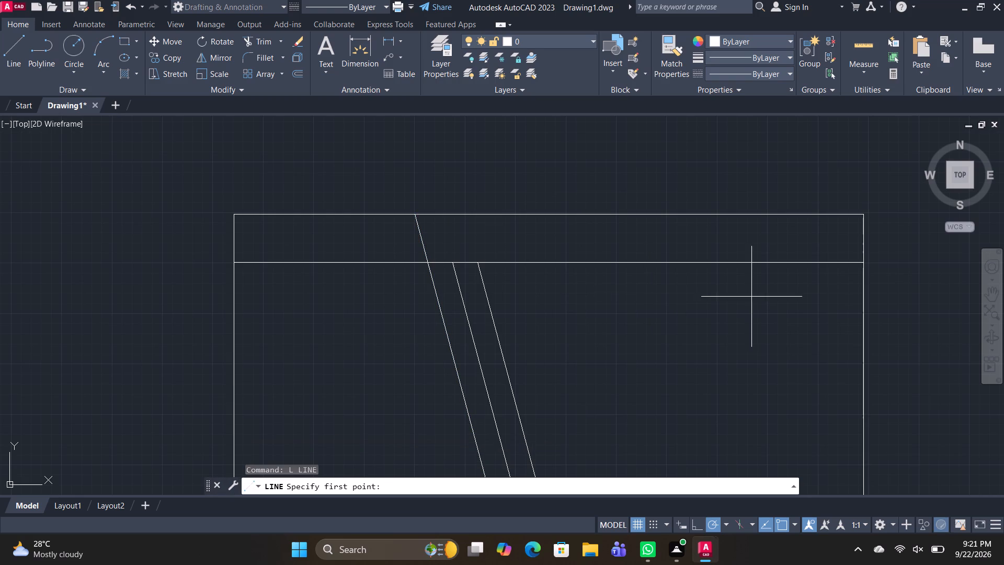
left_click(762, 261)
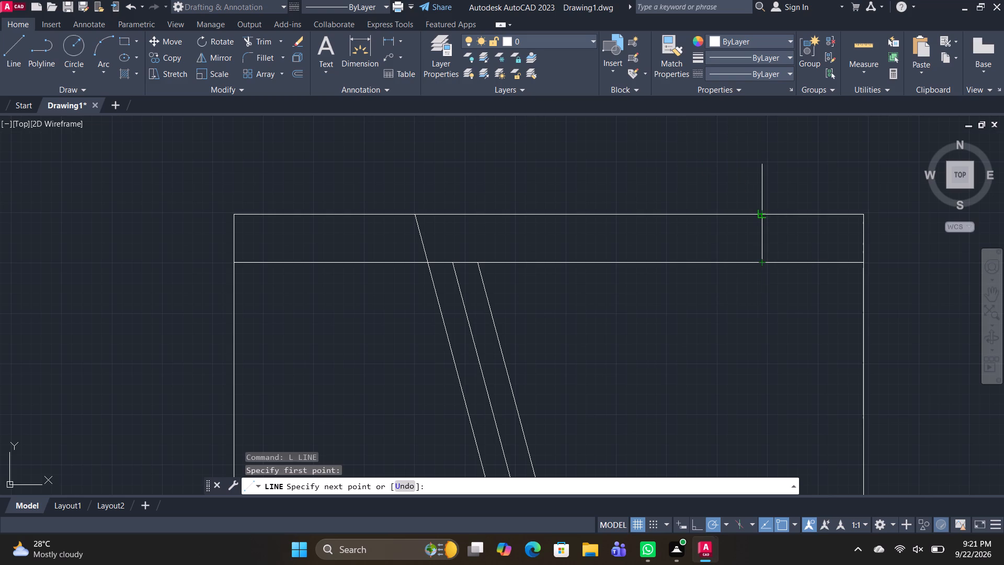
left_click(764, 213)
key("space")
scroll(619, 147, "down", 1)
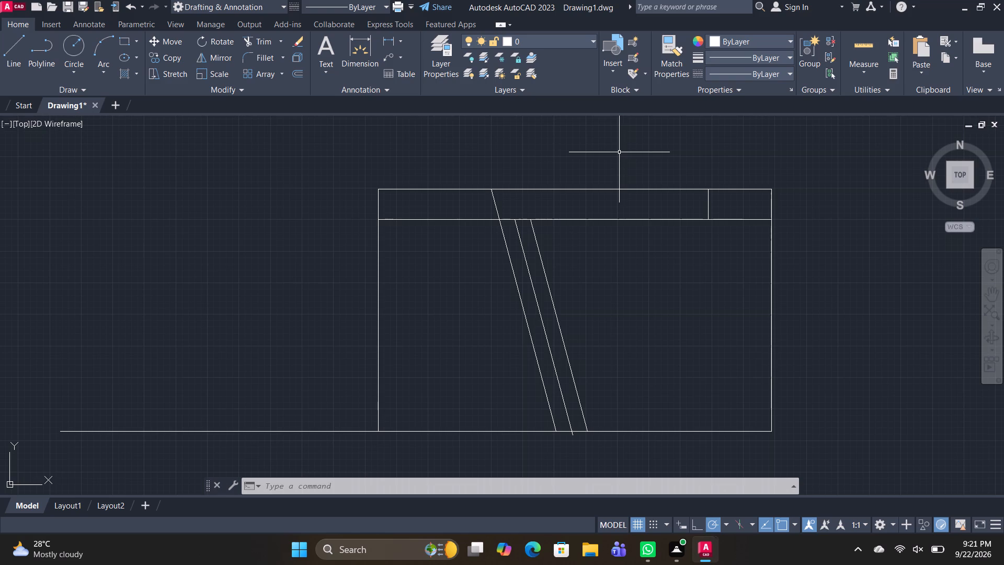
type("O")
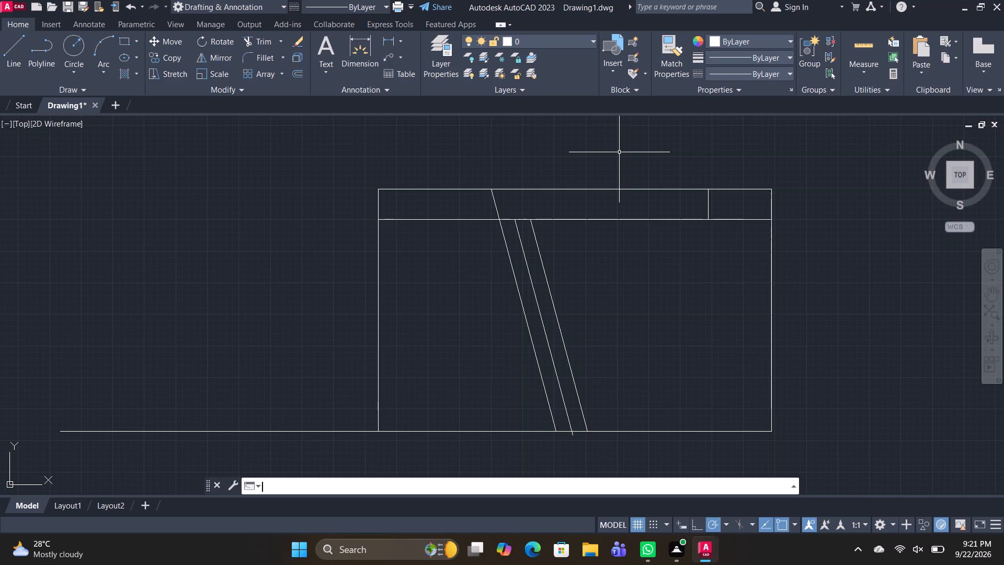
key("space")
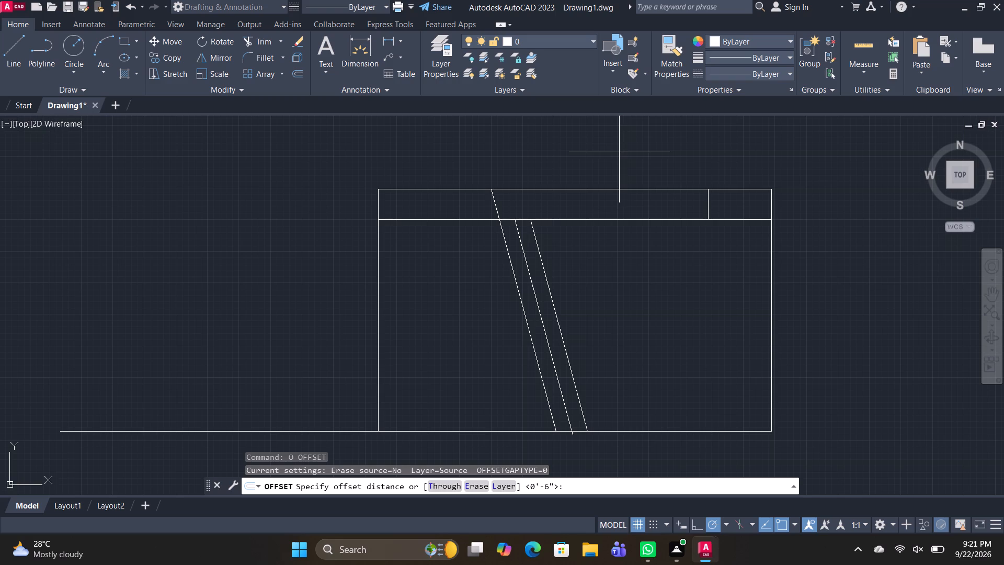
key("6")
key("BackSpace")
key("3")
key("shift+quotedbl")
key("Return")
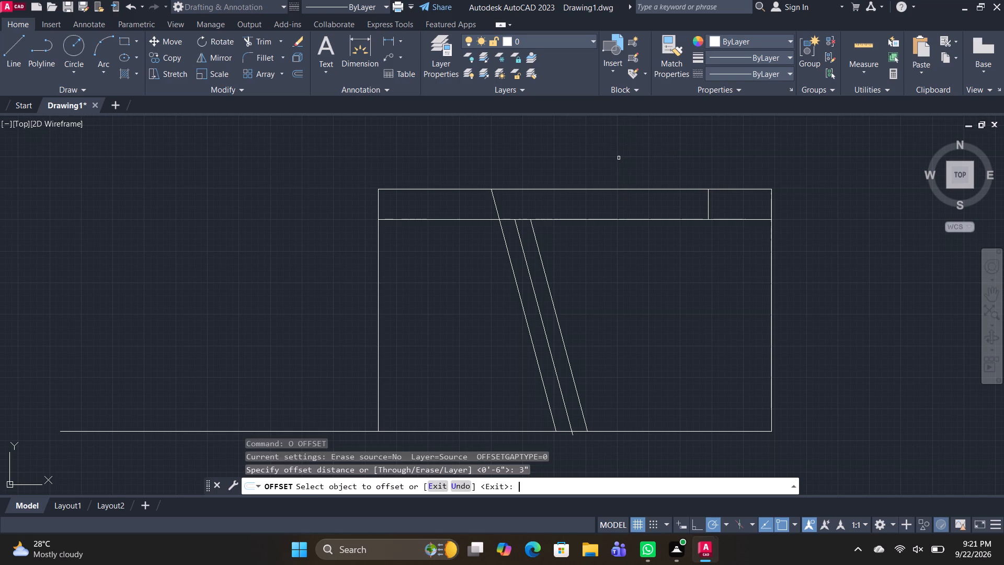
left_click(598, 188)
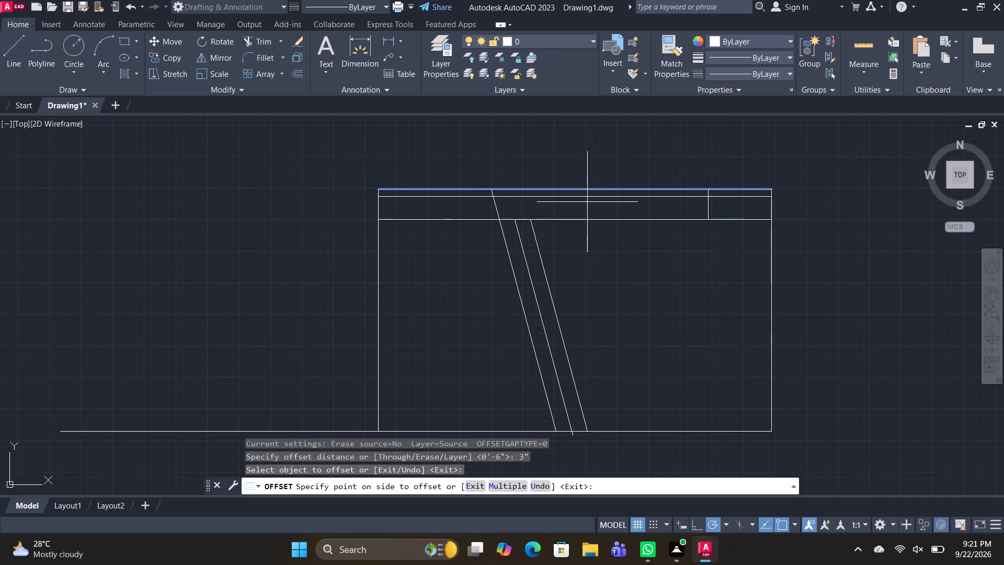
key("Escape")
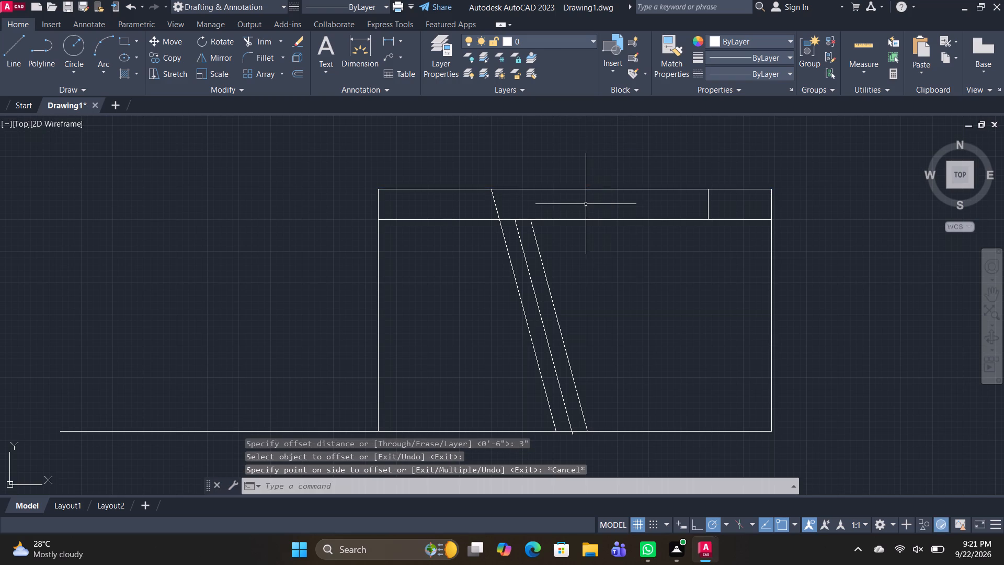
Offset the top horizontal line 5" downward.
key("space")
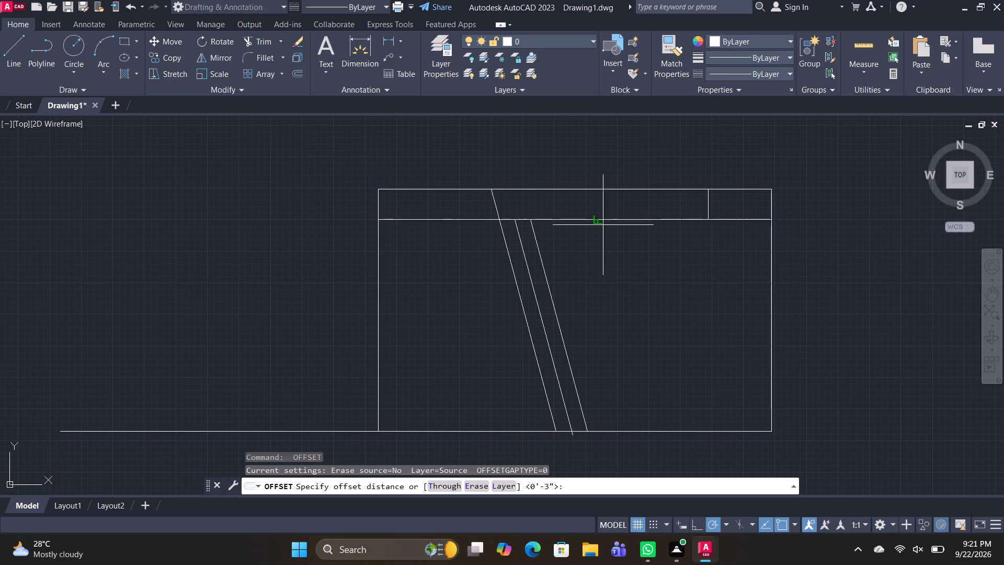
type("5\"")
key("Return")
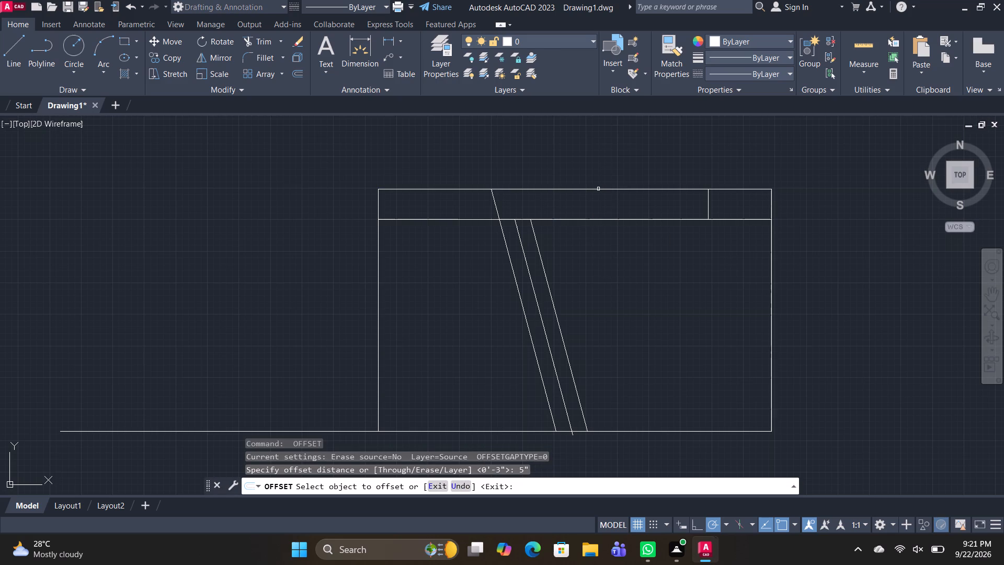
left_click(597, 189)
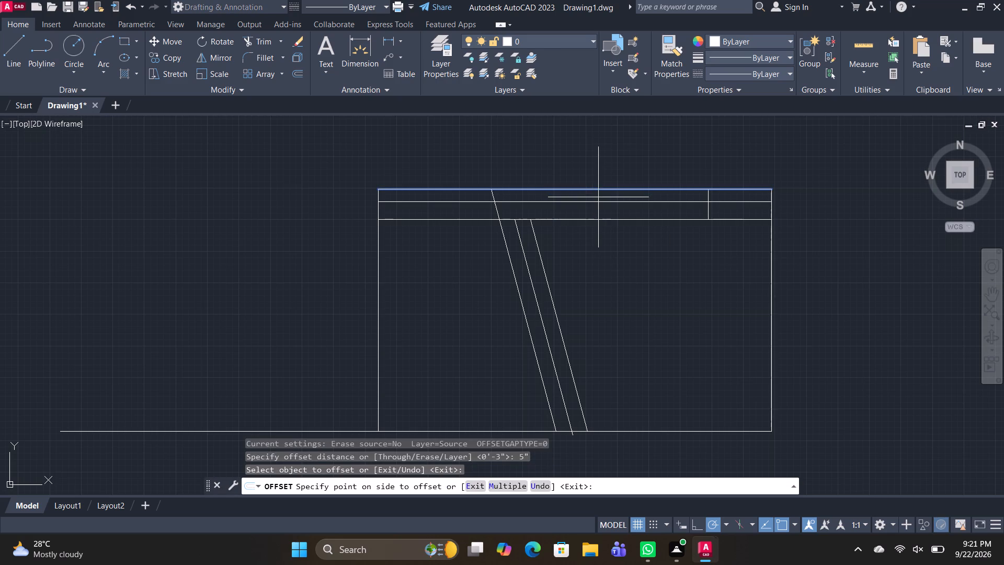
left_click(599, 198)
key("Escape")
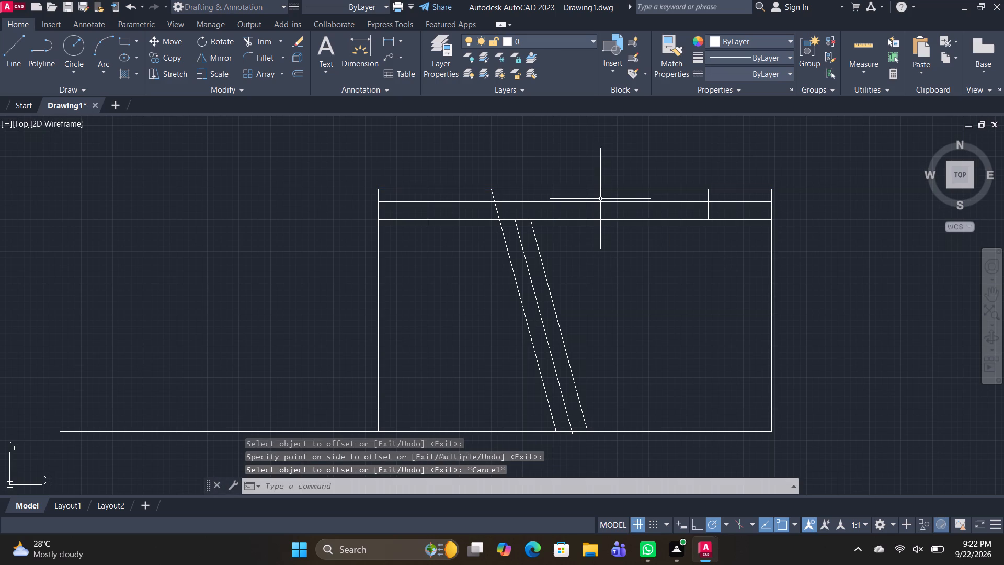
Trim the 5" offset line left of the left slanted line and right of the short vertical line.
type("TR")
key("space")
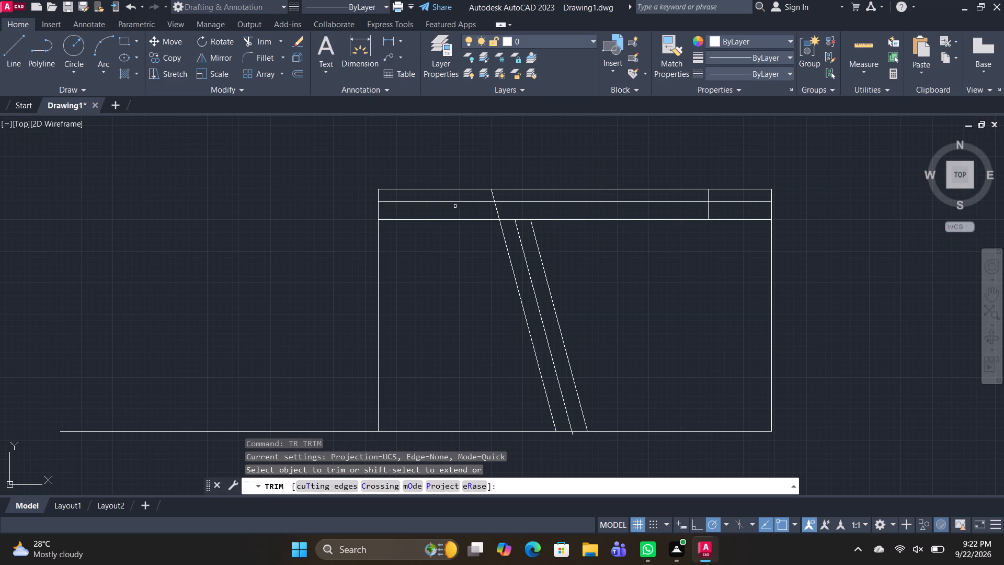
left_click_drag(458, 206, 460, 201)
left_click(462, 194)
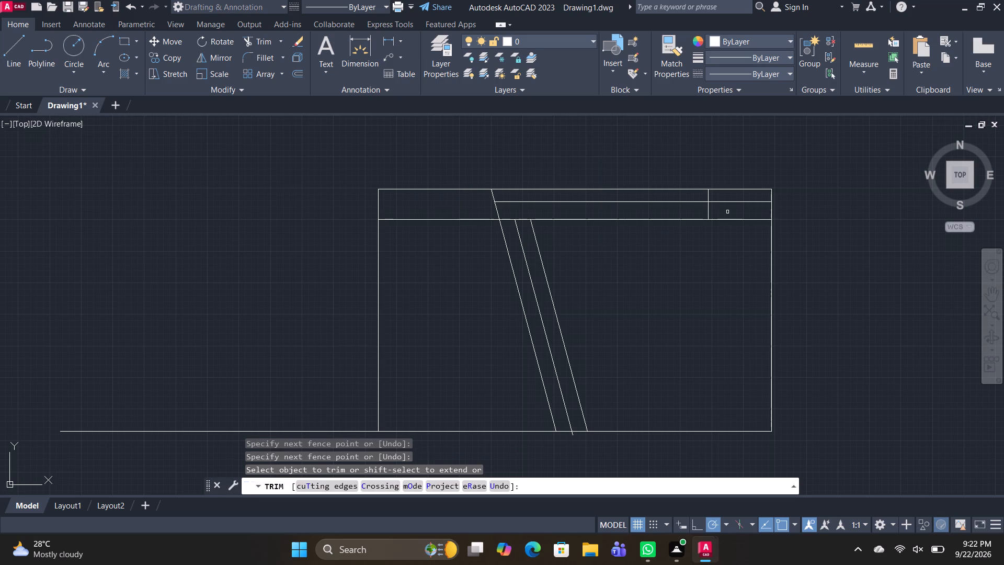
left_click(731, 201)
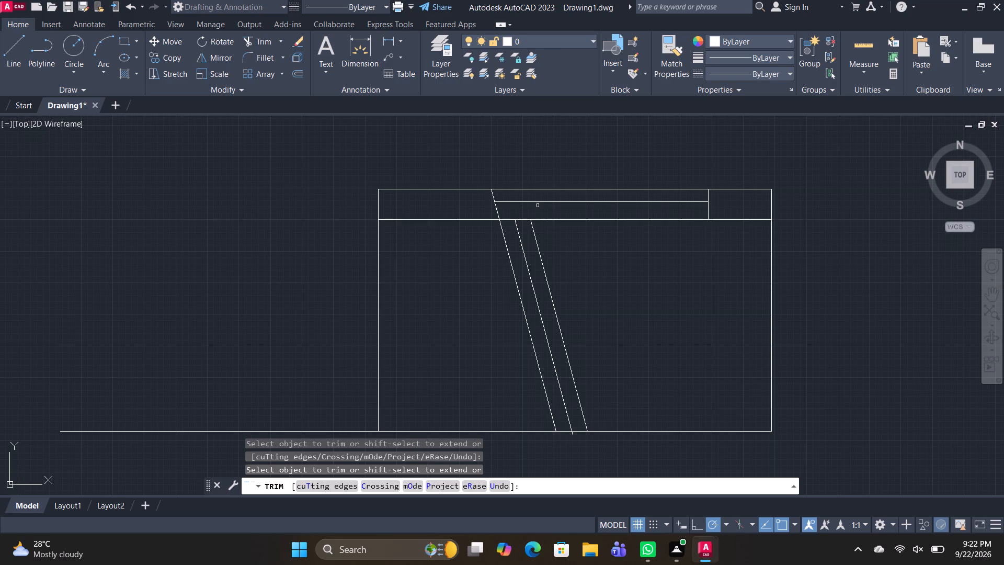
Extend the middle slanted line up to the top horizontal line.
left_click(520, 229, "shift")
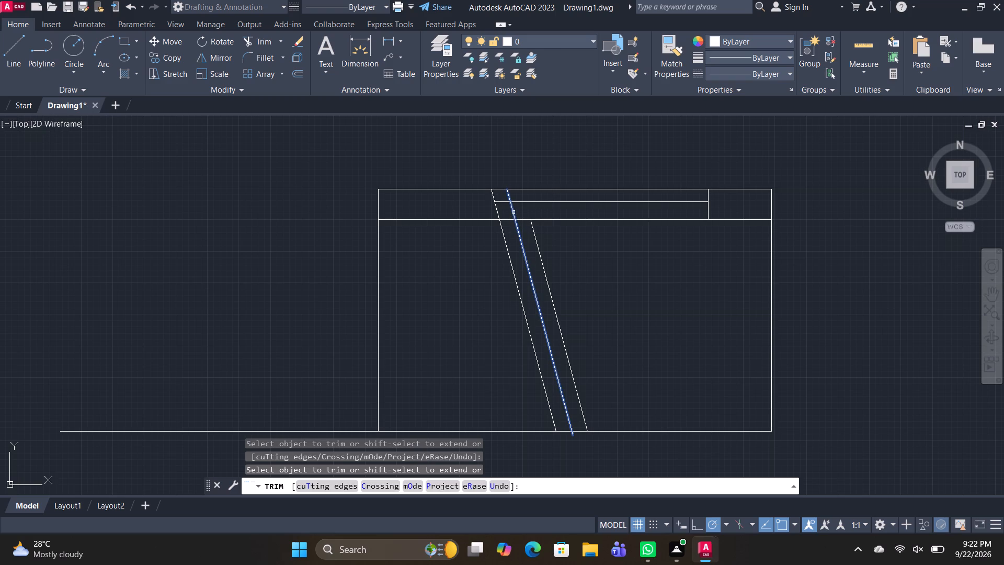
left_click(514, 212, "shift")
Trim the 5" offset line back to the middle slanted line and extend its other end to the right vertical line.
left_click(503, 203)
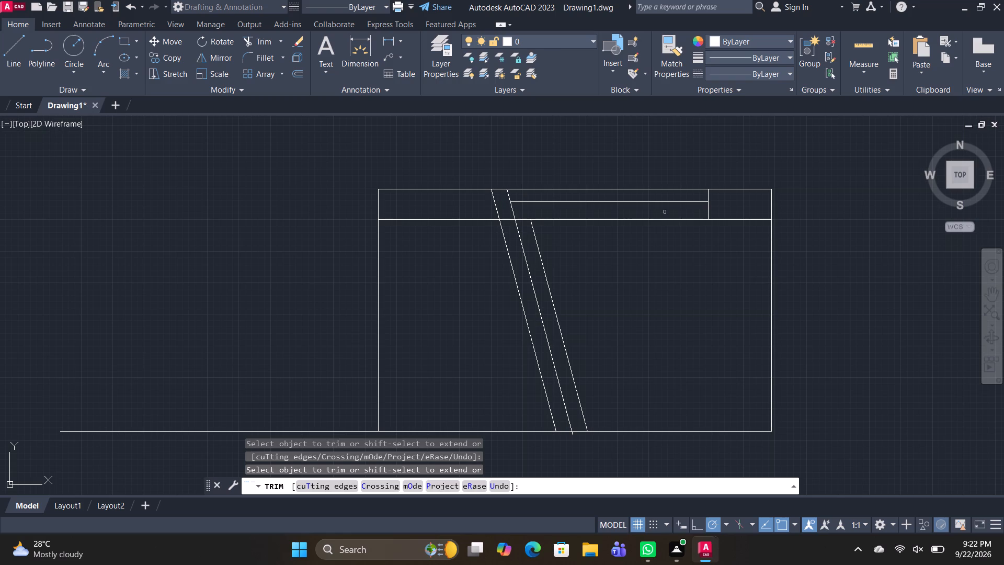
left_click(700, 201, "shift")
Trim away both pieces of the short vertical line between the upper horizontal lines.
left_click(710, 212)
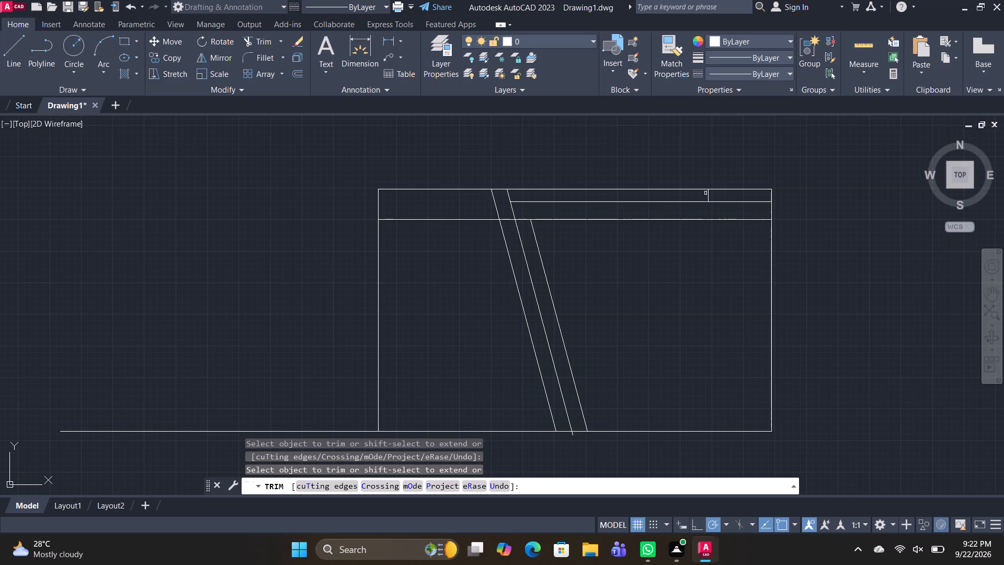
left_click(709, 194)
Trim the end of the middle slanted line that overhangs the bottom horizontal line.
left_click(573, 435)
key("space")
Offset the left vertical line 1' to the right, inside the outline.
type("O")
key("space")
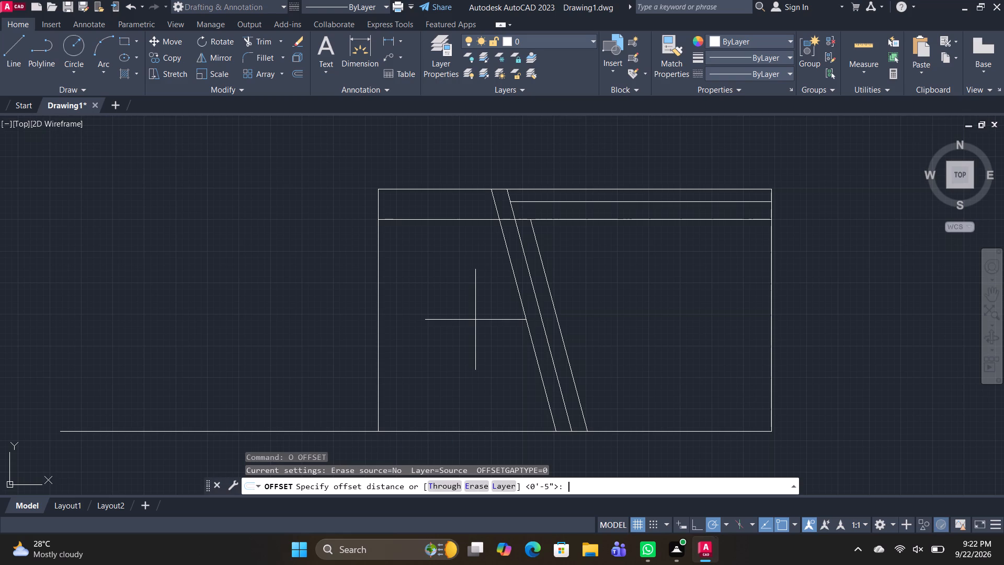
type("1'")
key("Return")
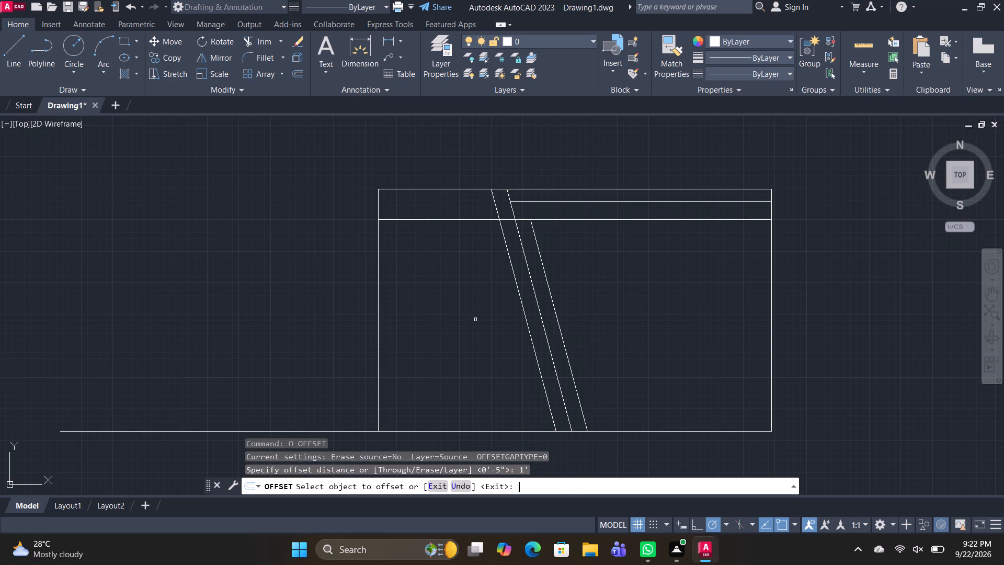
left_click(379, 344)
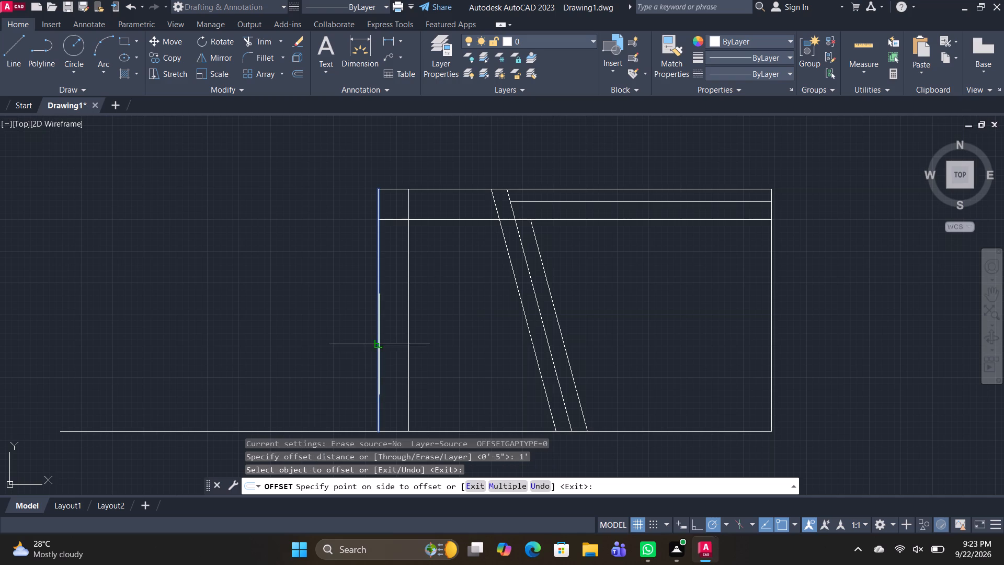
left_click(400, 342)
key("Escape")
Trim the second horizontal line and the inner left vertical line beyond their intersection to form a clean inner corner.
type("TR")
key("space")
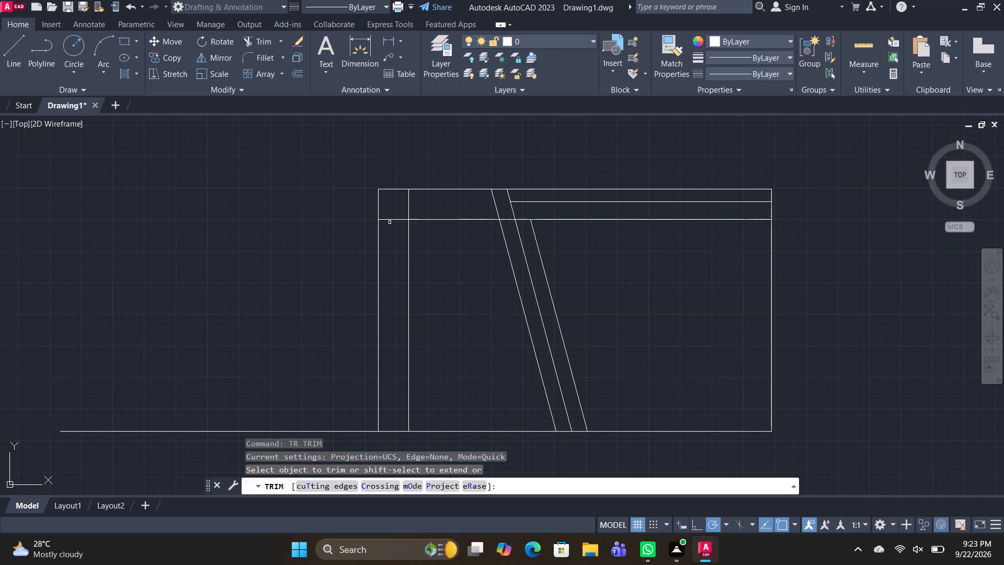
left_click(396, 221)
left_click_drag(396, 216, 431, 213)
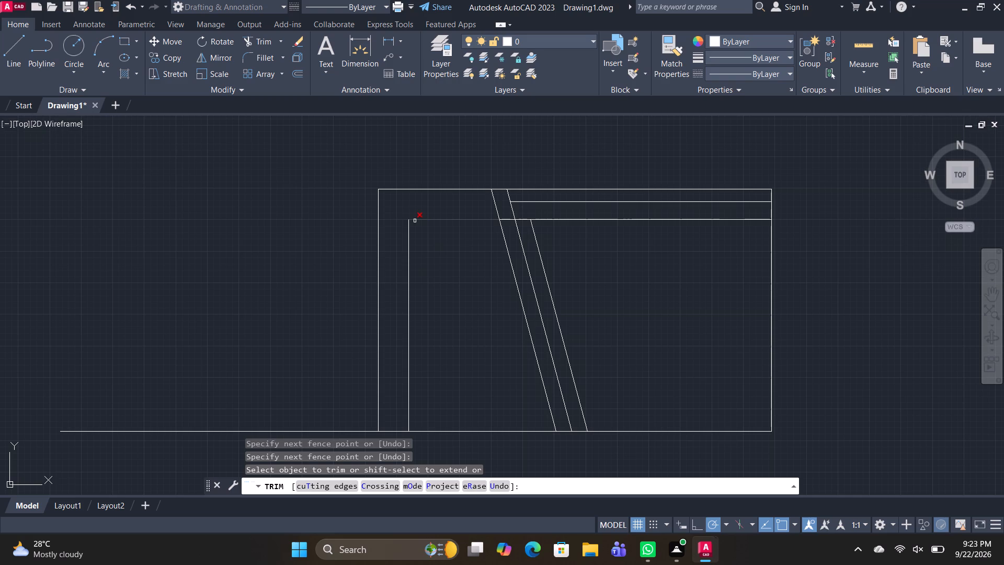
scroll(311, 266, "down", 1)
middle_click_drag(311, 265, 341, 255)
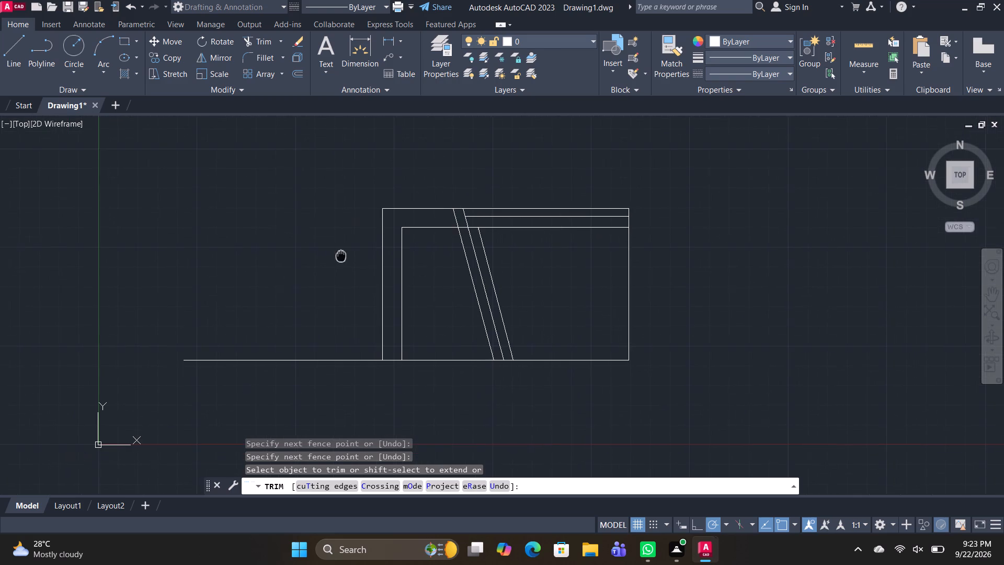
middle_click_drag(341, 255, 343, 255)
key("Escape")
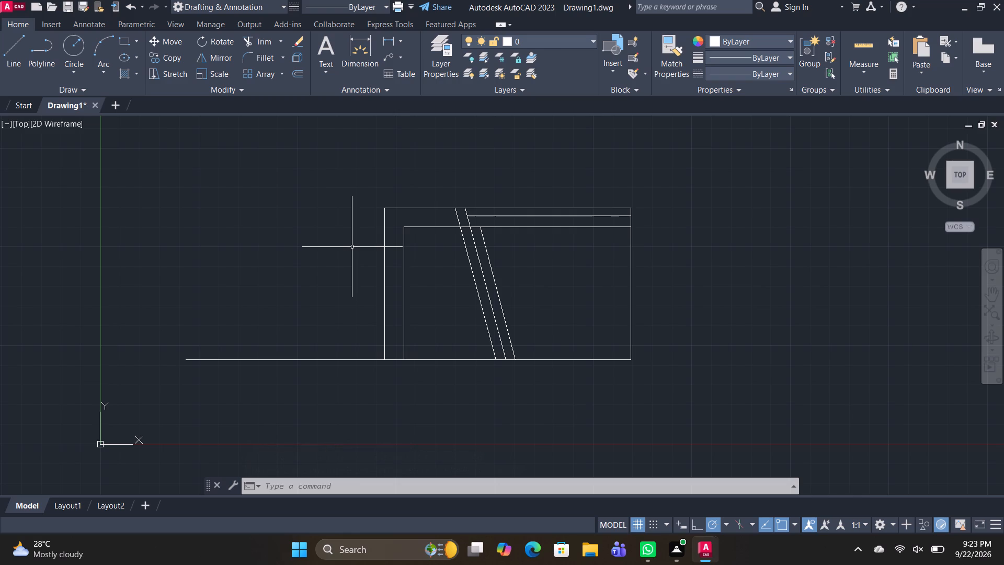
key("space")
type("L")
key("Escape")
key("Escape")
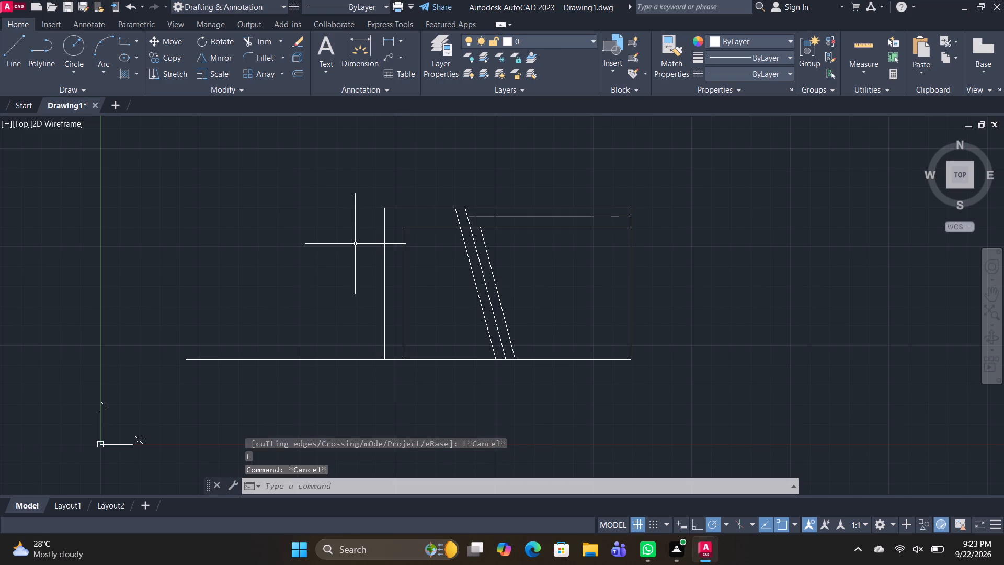
Draw a line 10' up from the bottom line's left end, across with Ortho on, and down to the outline's upper right corner.
type("L")
key("space")
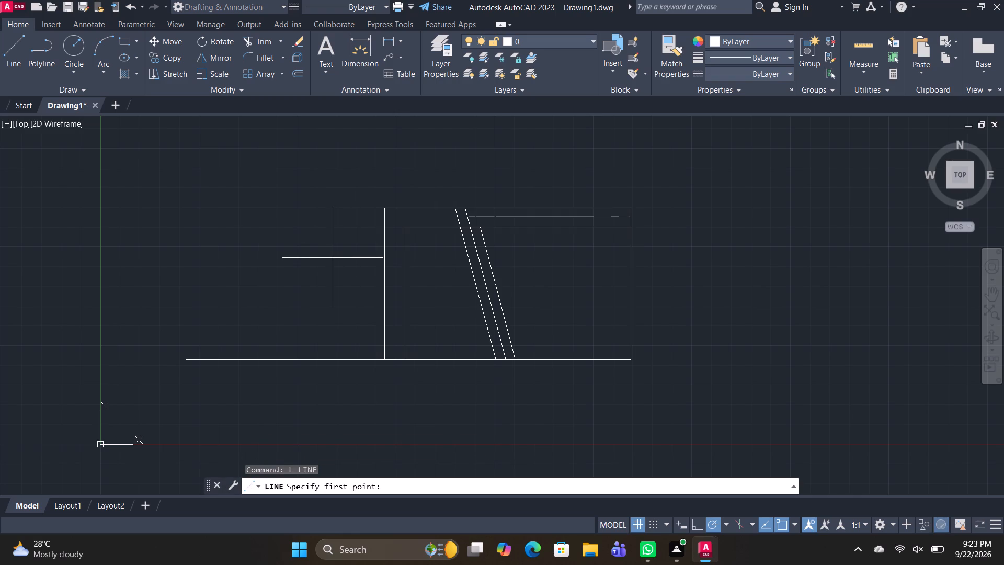
left_click(186, 354)
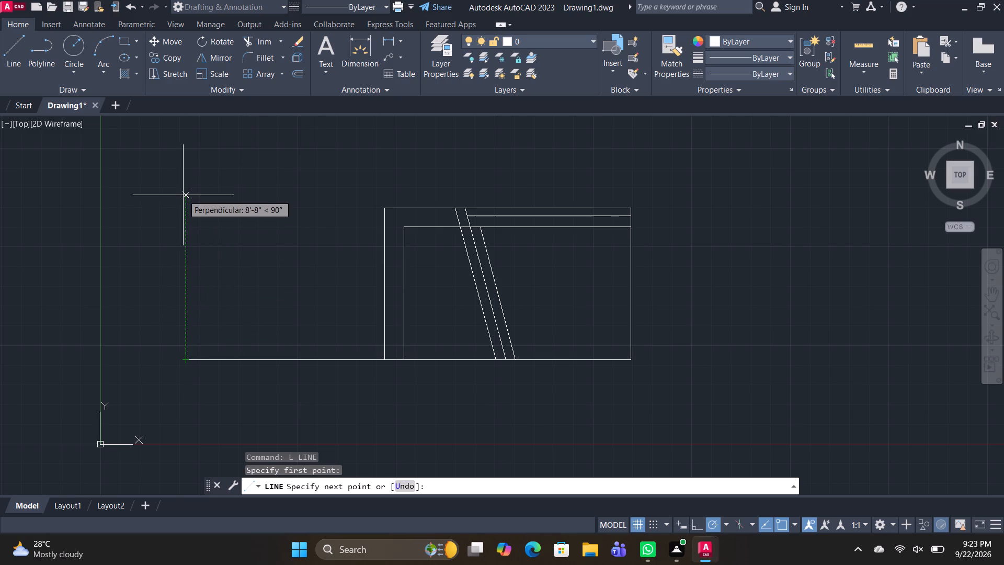
type("10'")
key("Return")
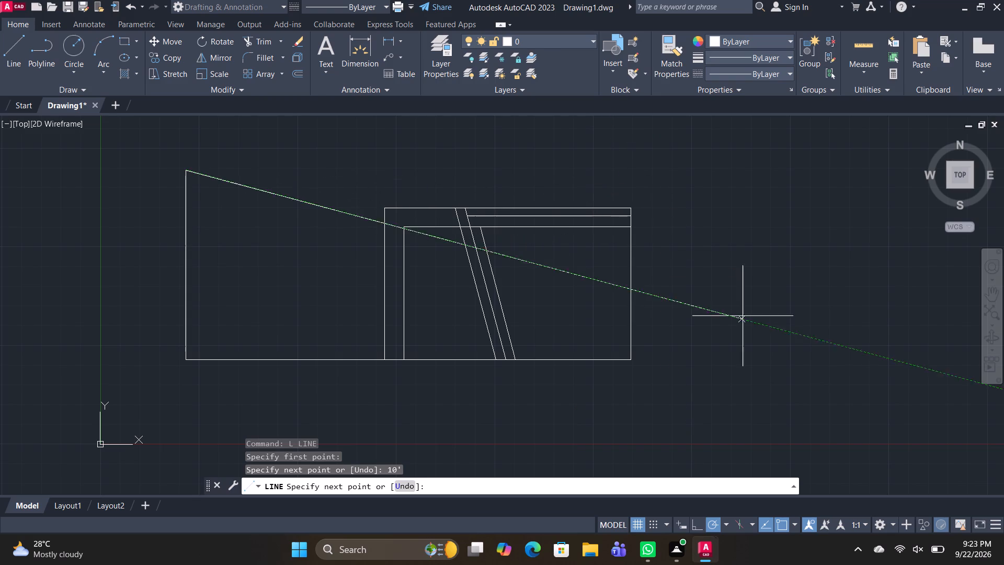
left_click(688, 521)
left_click(696, 524)
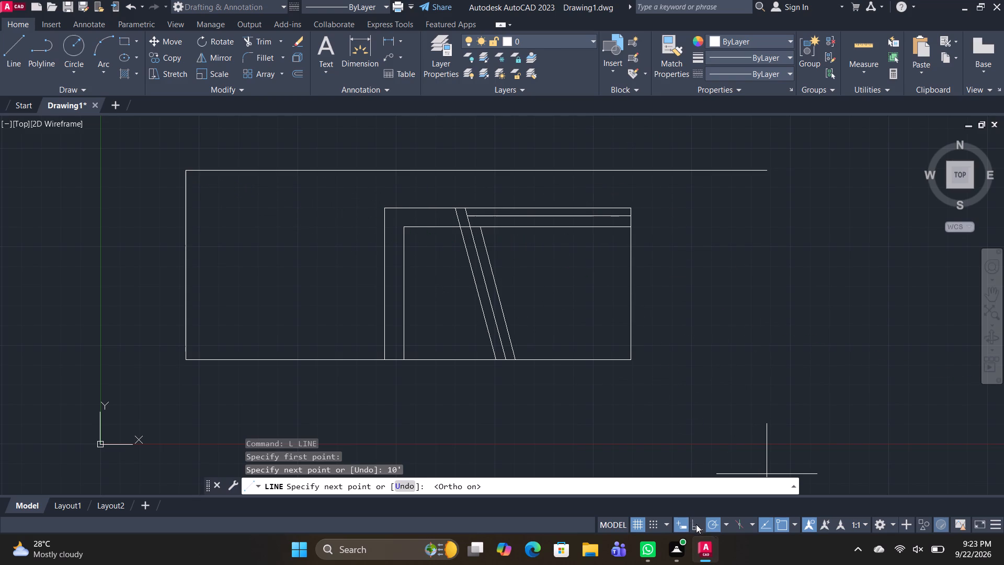
left_click(674, 525)
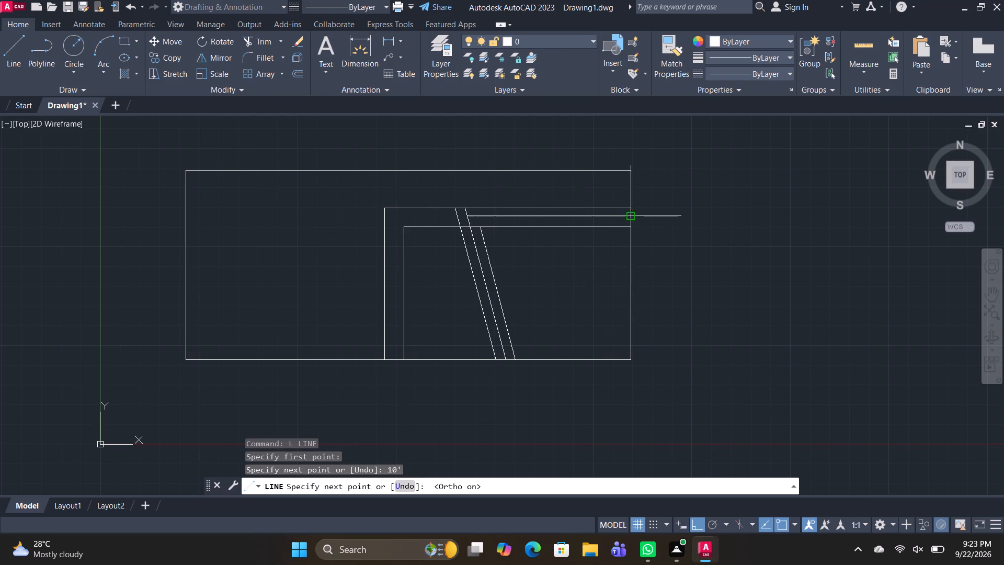
left_click(630, 171)
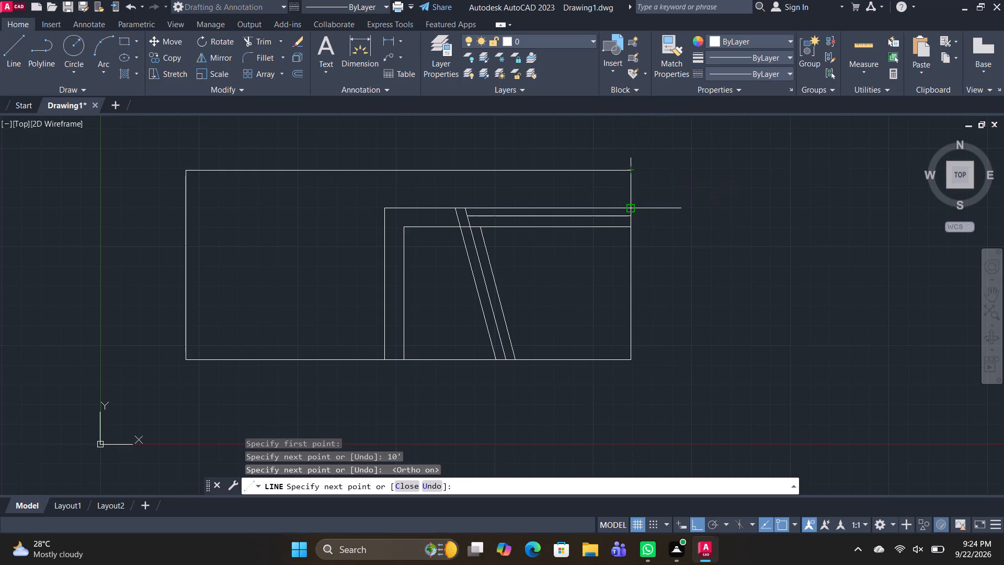
left_click(631, 207)
key("space")
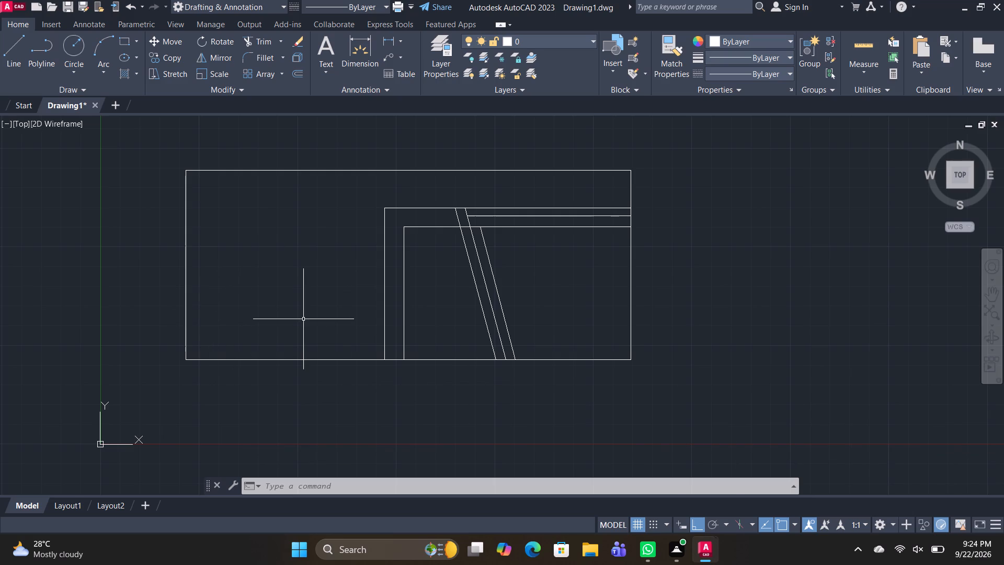
Offset the new top horizontal line 3'6" upward.
type("O")
key("space")
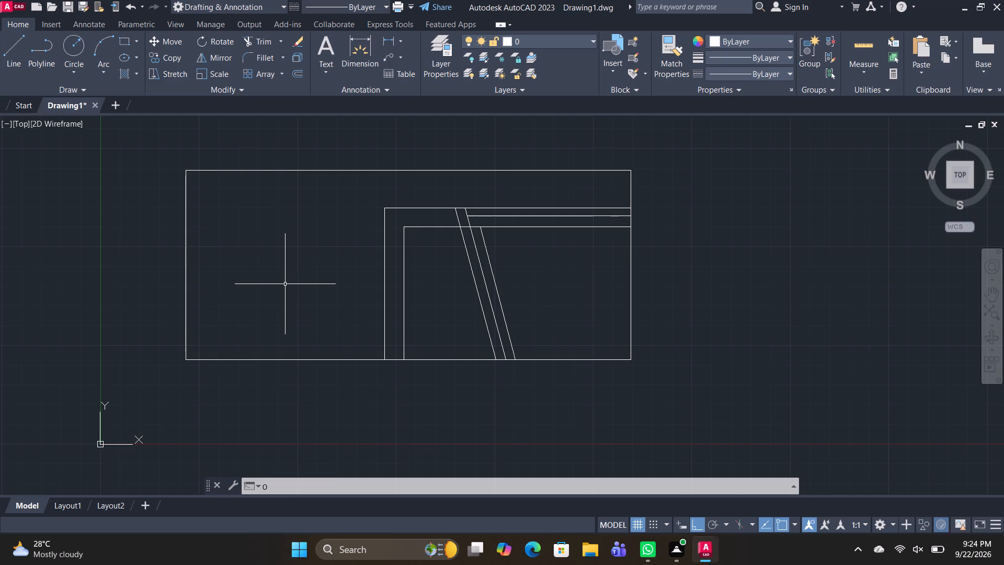
type("3'6\"")
key("Return")
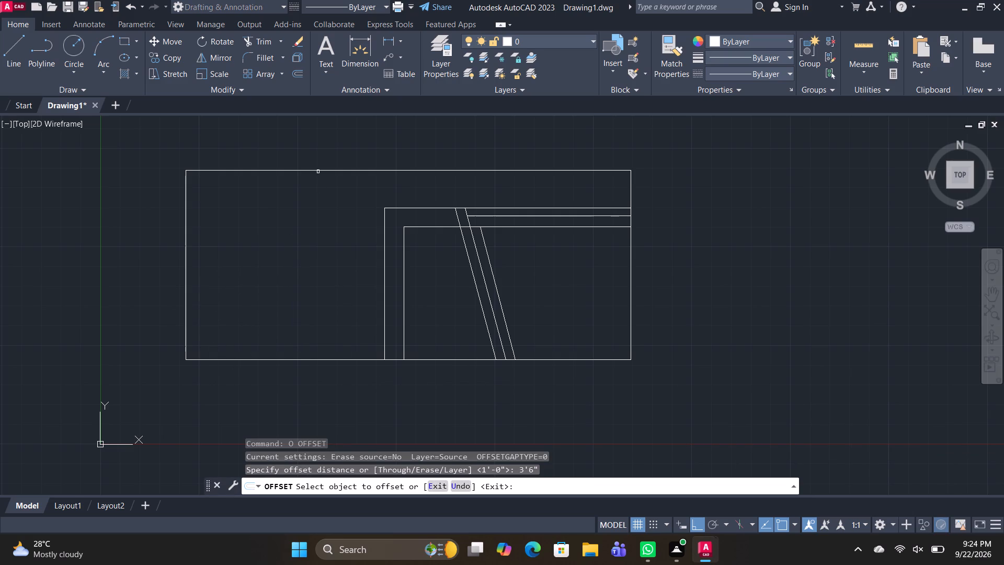
left_click(318, 172)
scroll(324, 238, "down", 1)
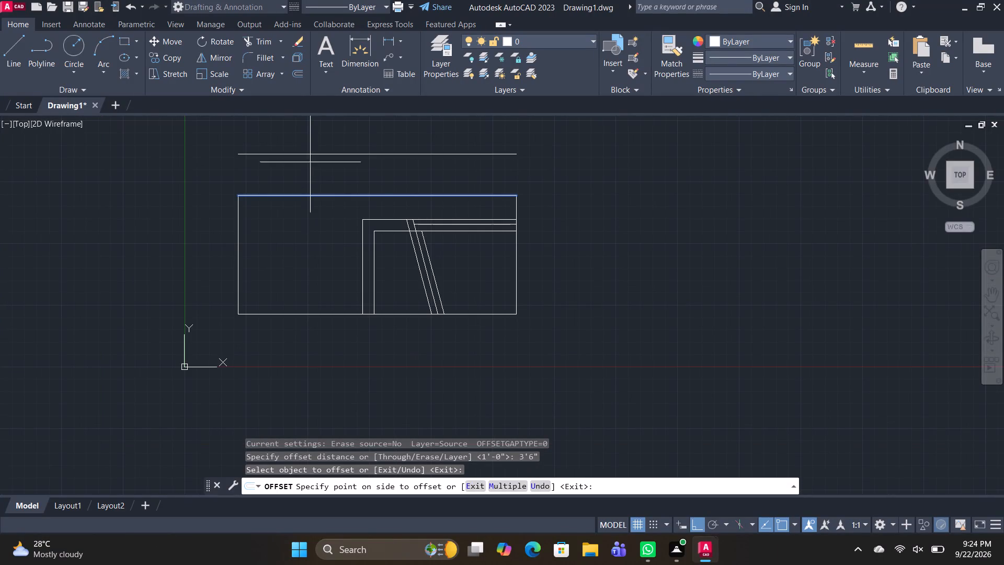
left_click(307, 144)
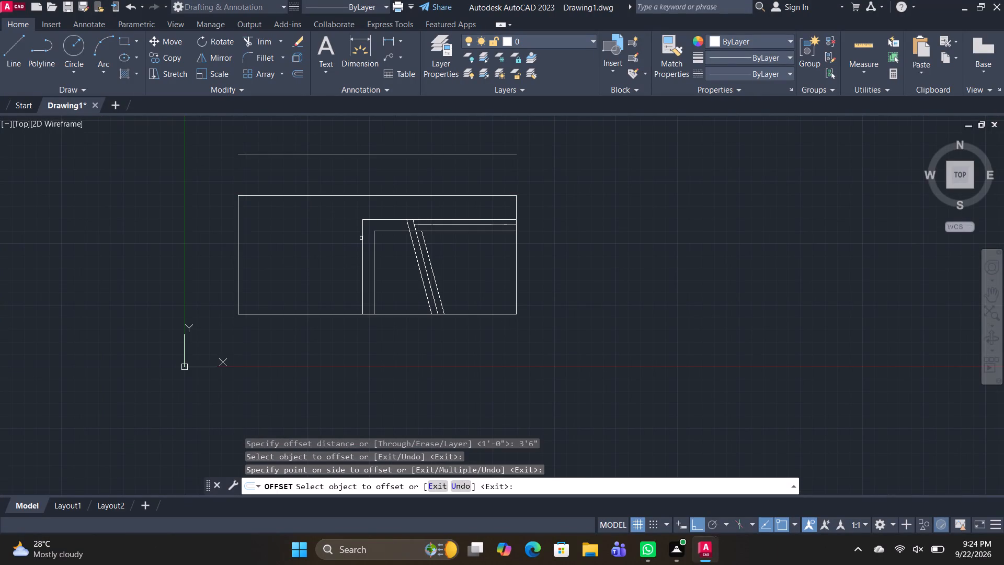
middle_click(361, 238)
middle_click_drag(362, 280, 433, 383)
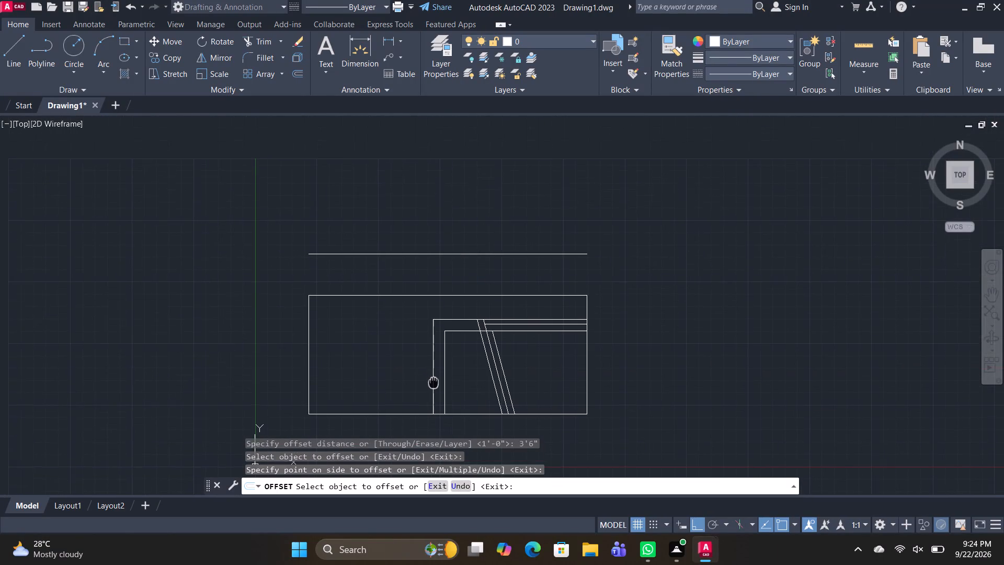
middle_click_drag(433, 383, 433, 385)
key("space")
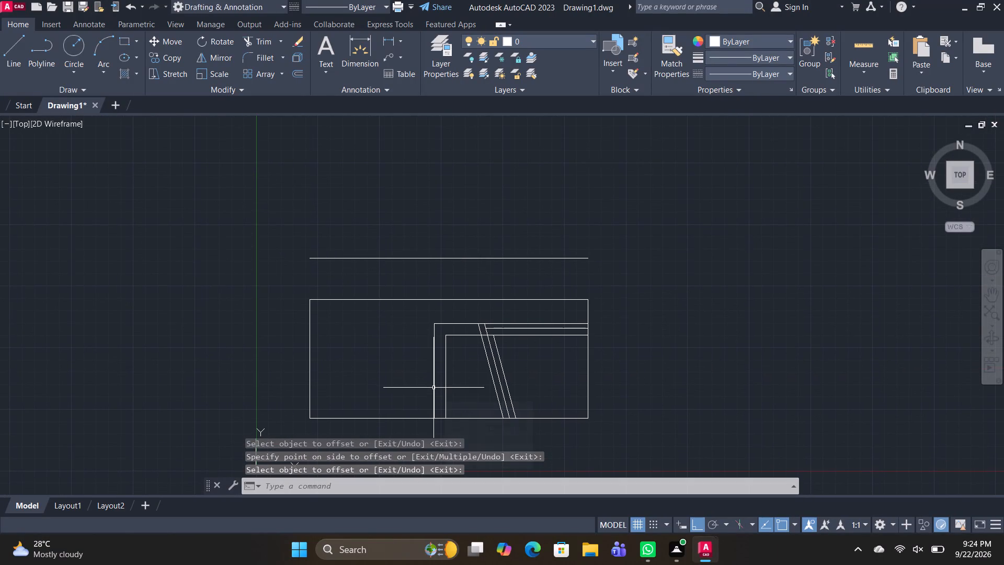
Offset the uppermost horizontal line 3" upward to make a thin double line.
type("O M")
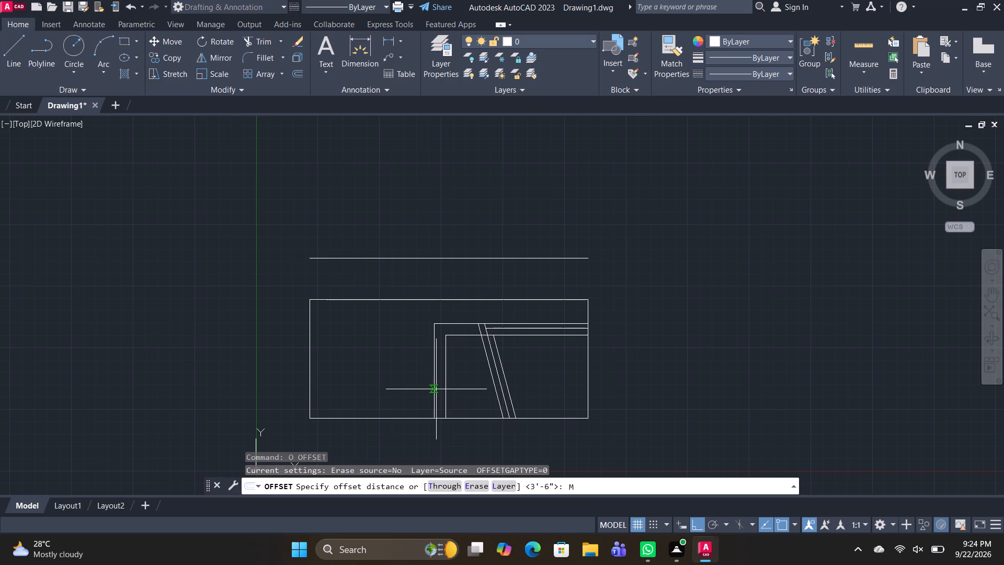
key("BackSpace")
type("3\"")
key("Return")
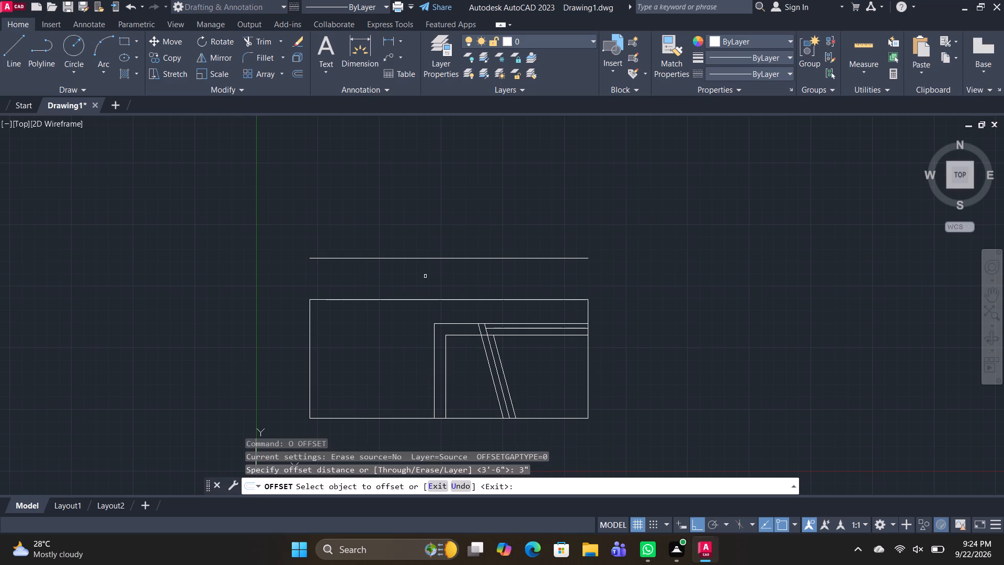
left_click(434, 259)
left_click(435, 253)
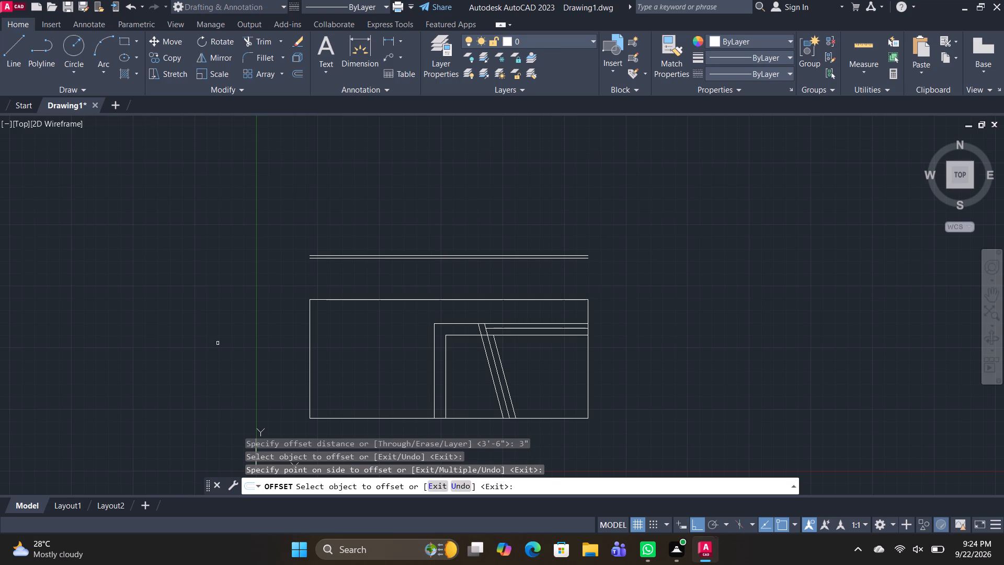
key("Escape")
Offset the outline's far-left vertical line 1' outward to the left.
type("O 1'")
key("Return")
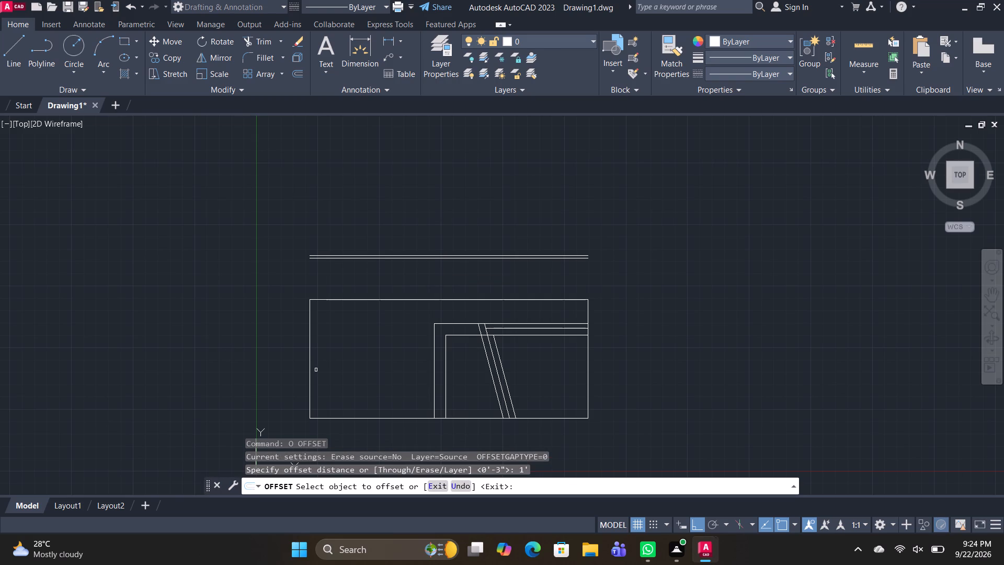
left_click(309, 378)
left_click(266, 368)
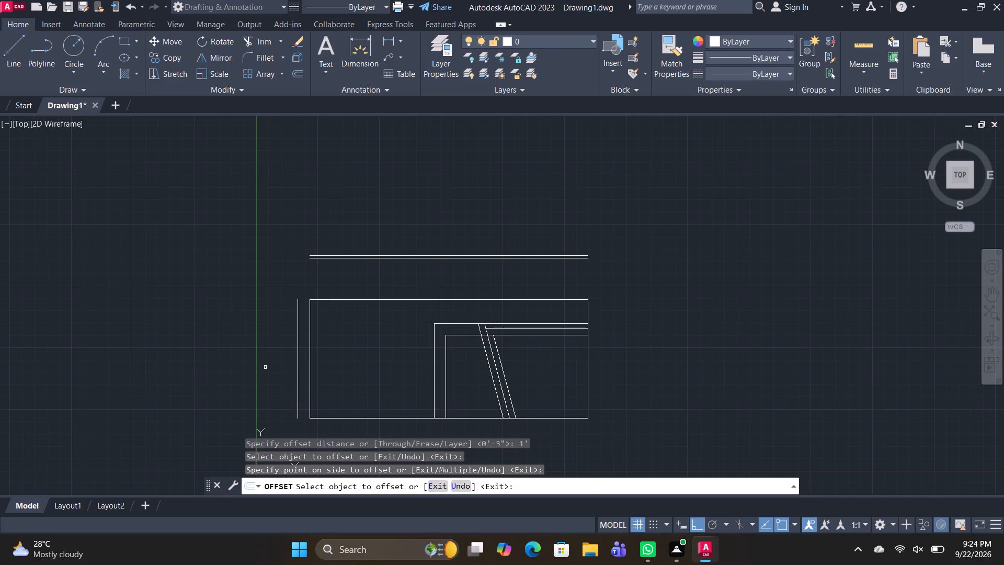
key("Escape")
Extend the bottom line to the outer left vertical, and the inner left vertical up to the lower of the paired top lines.
key("t")
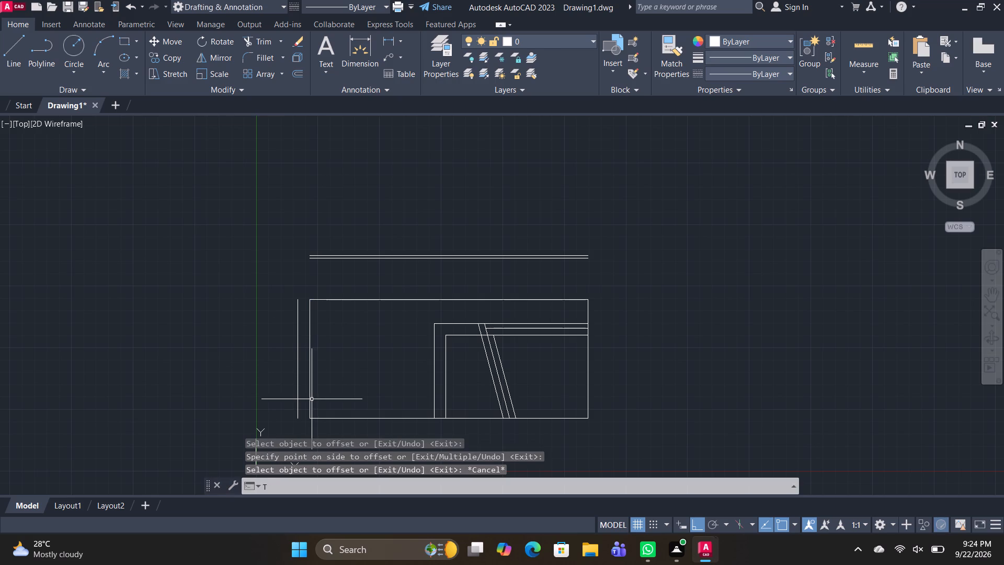
type("R")
key("space")
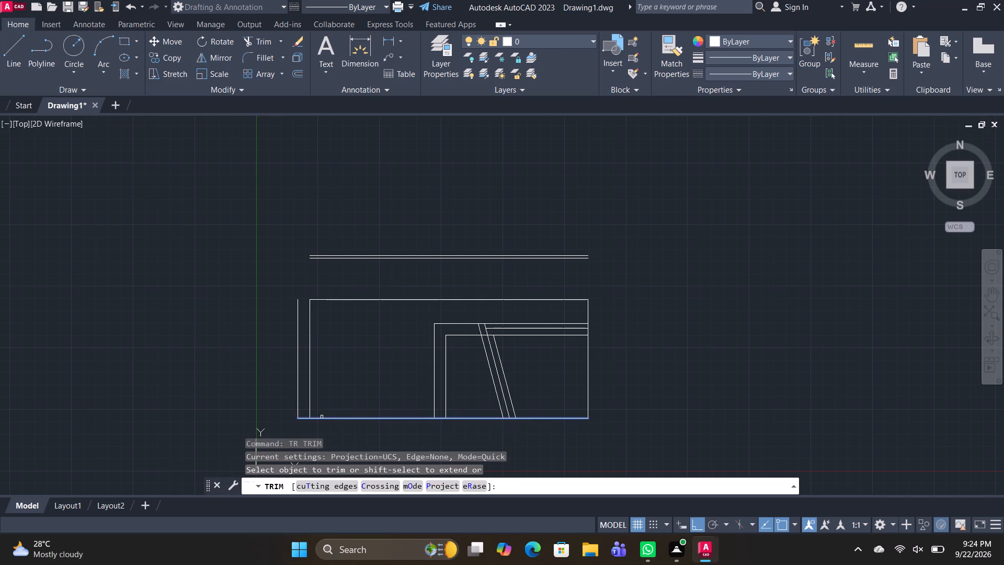
left_click(322, 417, "shift")
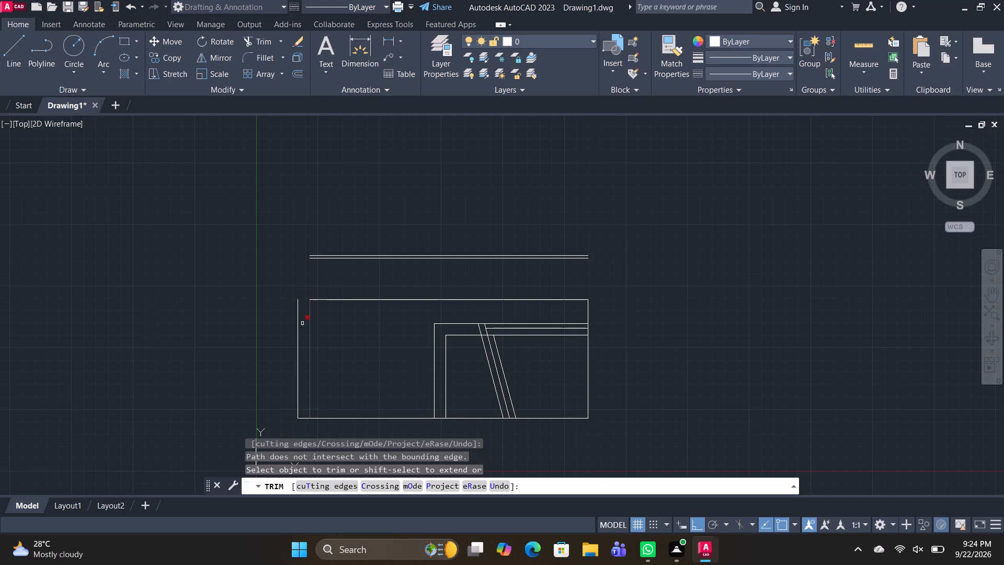
left_click(309, 345, "shift")
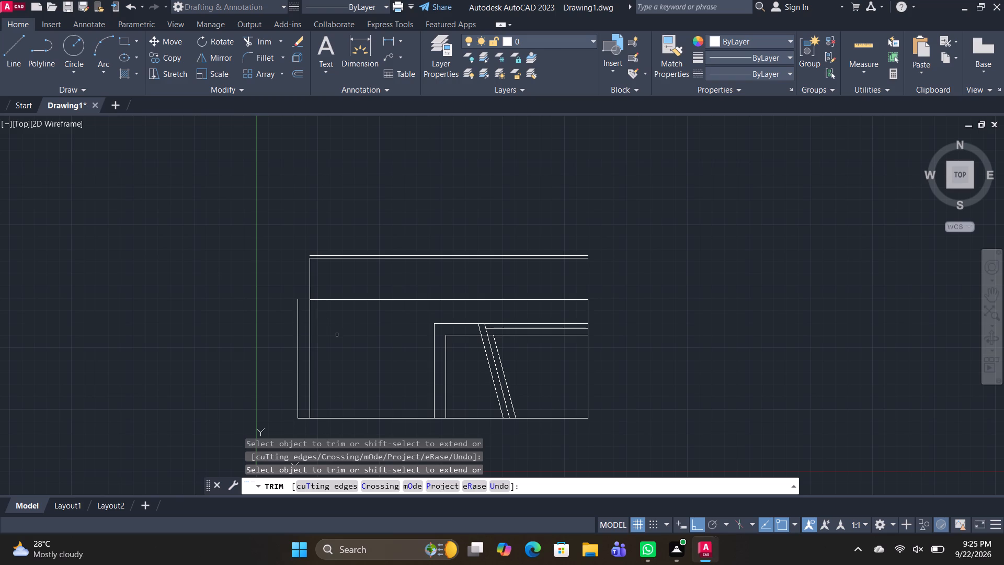
scroll(337, 335, "up", 1)
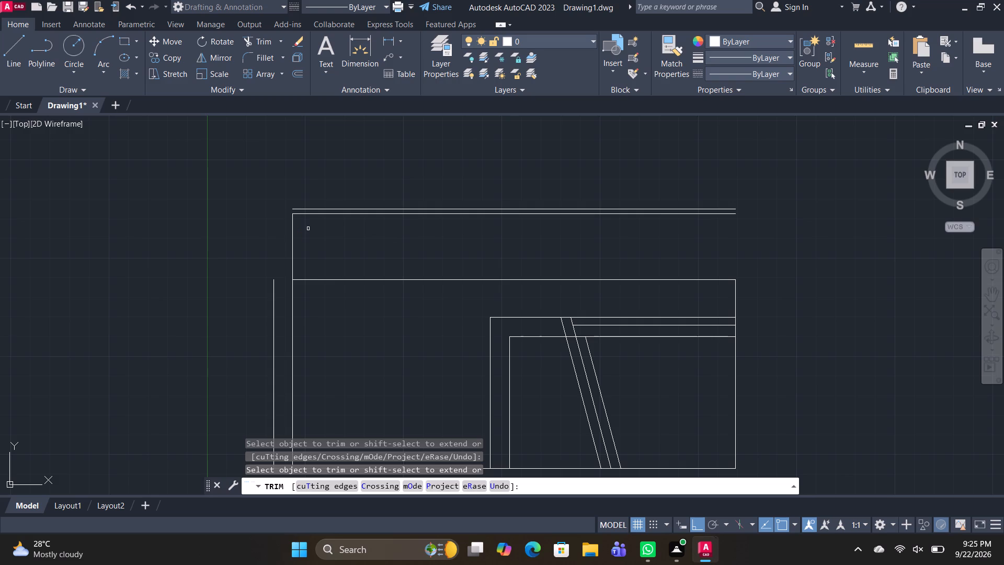
key("Escape")
Draw a large rectangle around the whole plan to serve as a boundary for extending lines.
scroll(315, 220, "down", 2)
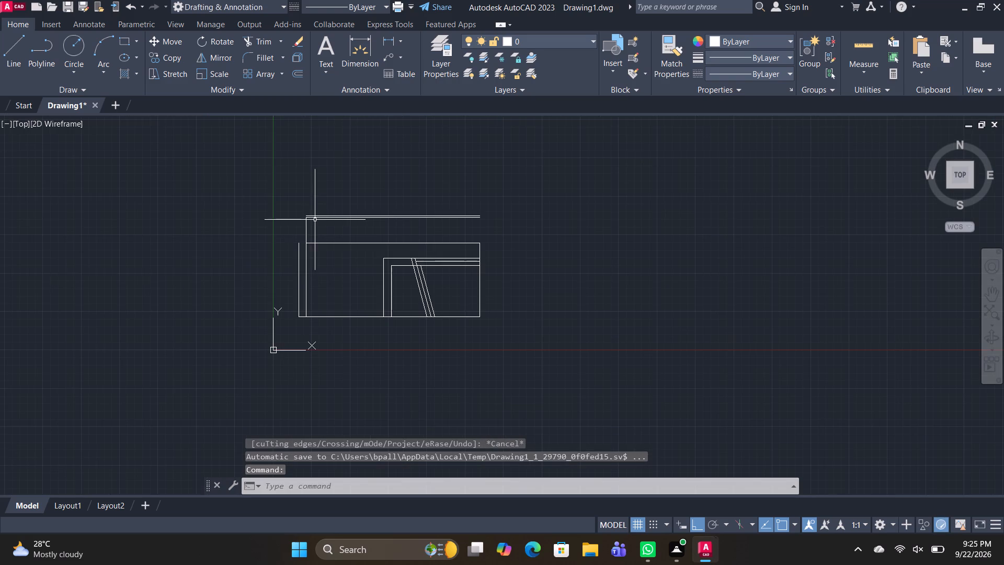
scroll(330, 258, "up", 1)
middle_click_drag(327, 258, 336, 293)
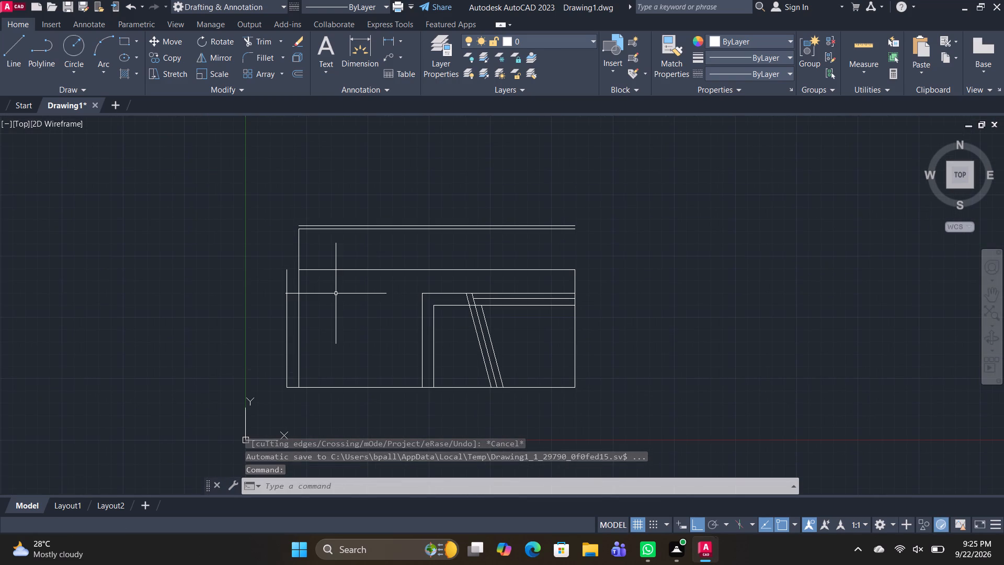
scroll(336, 293, "down", 2)
key("r")
type("EC")
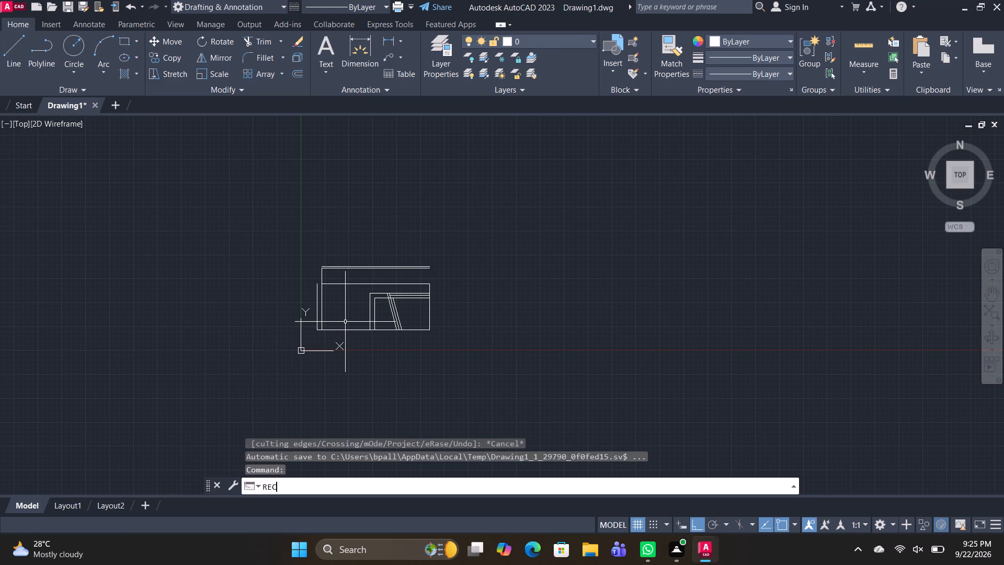
key("space")
left_click_drag(214, 411, 234, 397)
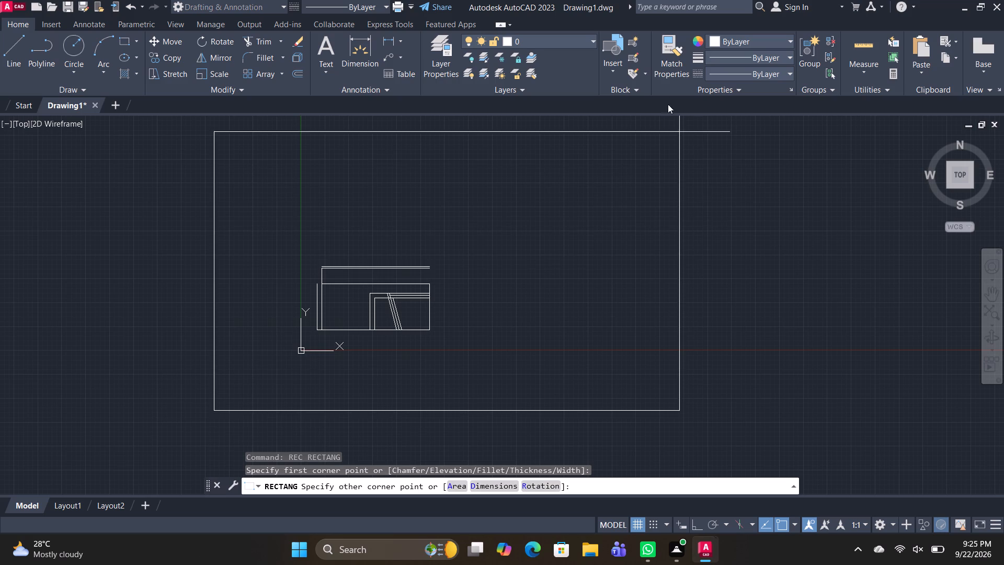
scroll(581, 173, "down", 2)
middle_click_drag(580, 206, 574, 287)
middle_click_drag(562, 313, 557, 323)
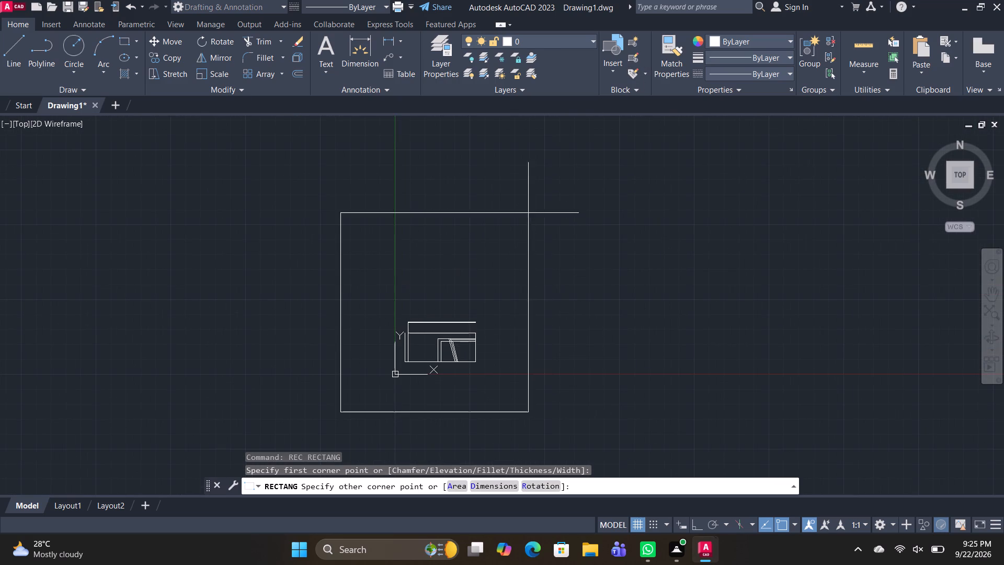
left_click(579, 194)
key("space")
scroll(463, 326, "up", 2)
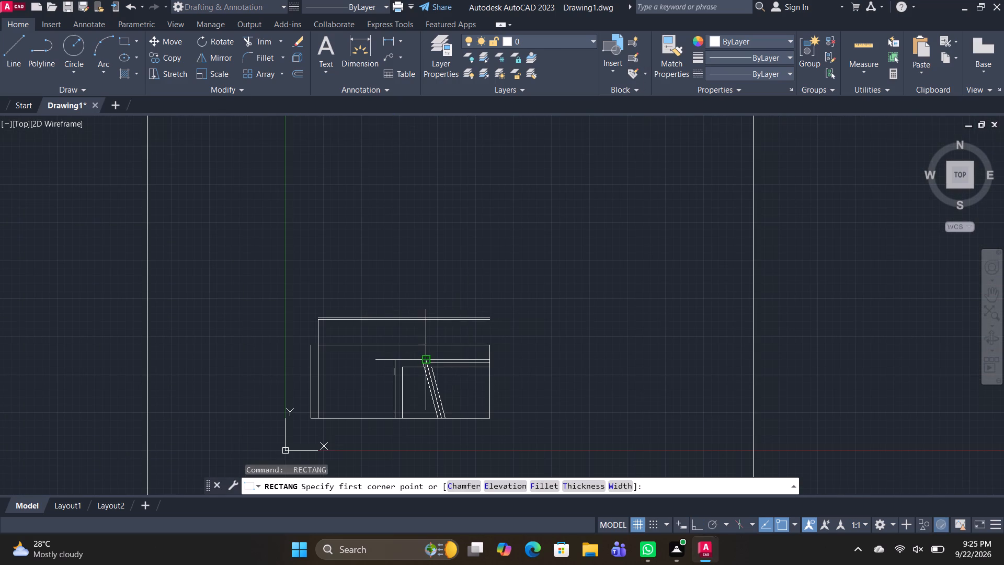
key("Escape")
Extend both paired top horizontal lines leftward to the large rectangle's left side.
key("t")
type("R")
key("space")
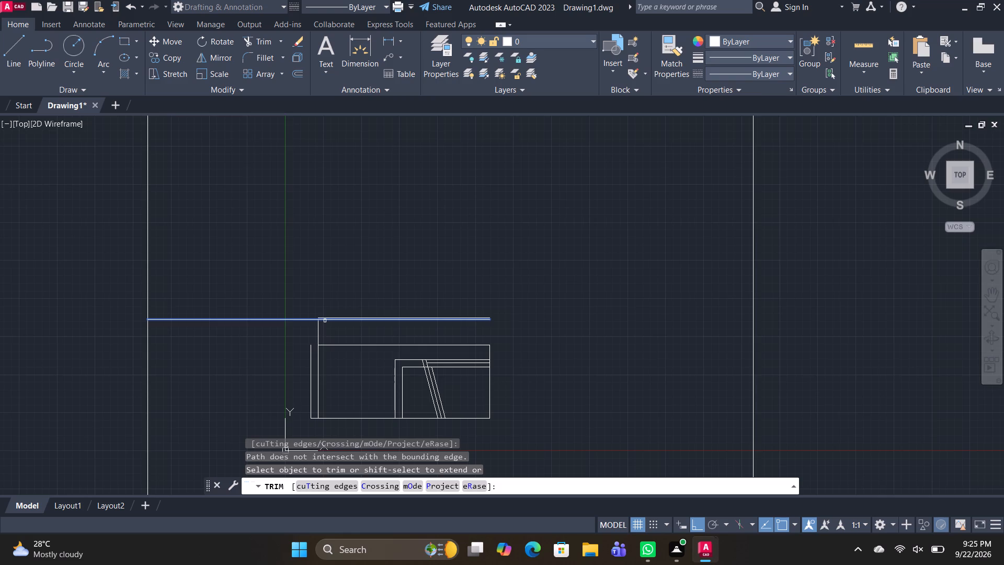
scroll(325, 321, "up", 1, "shift")
left_click(325, 319, "shift")
left_click(325, 317, "shift")
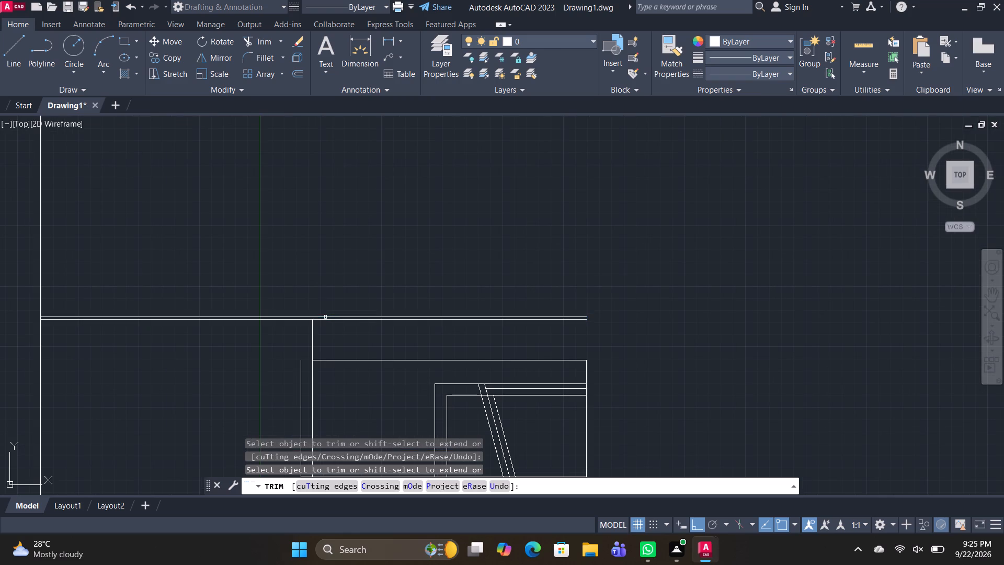
Extend the outer left vertical line up through the lower paired line to the uppermost horizontal line.
left_click(299, 368, "shift")
scroll(351, 339, "down", 1)
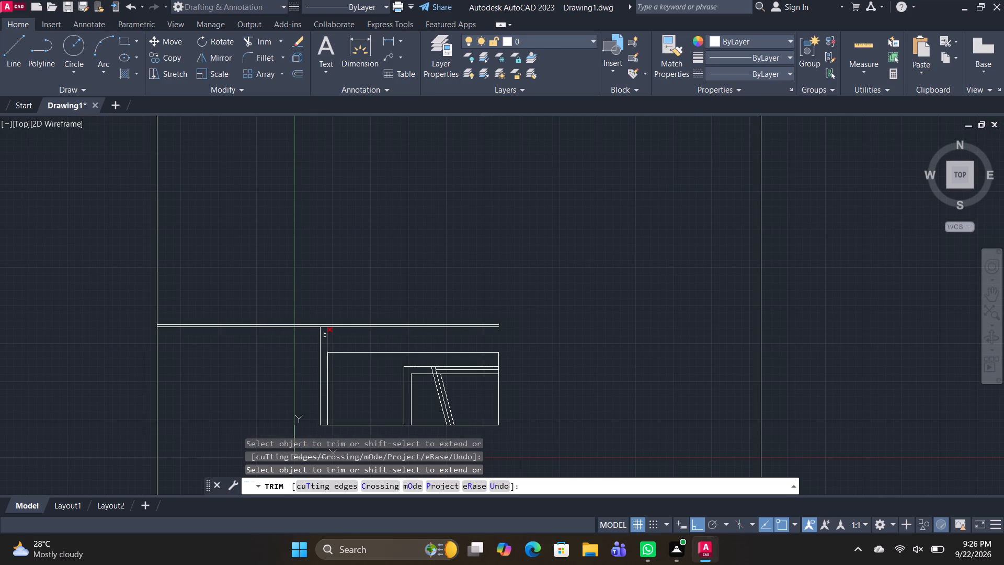
left_click(321, 341, "shift")
Extend the inner left vertical up to the uppermost horizontal line and trim the paired lines' excess beyond the outer left vertical.
scroll(324, 333, "up", 2, "shift")
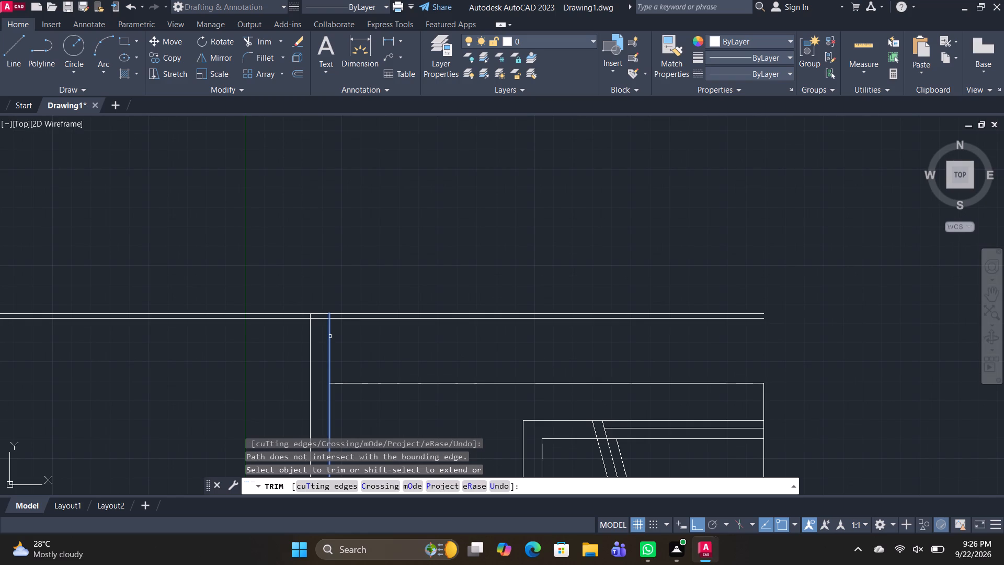
left_click(330, 336, "shift")
left_click_drag(284, 285, 258, 399)
scroll(312, 359, "down", 1)
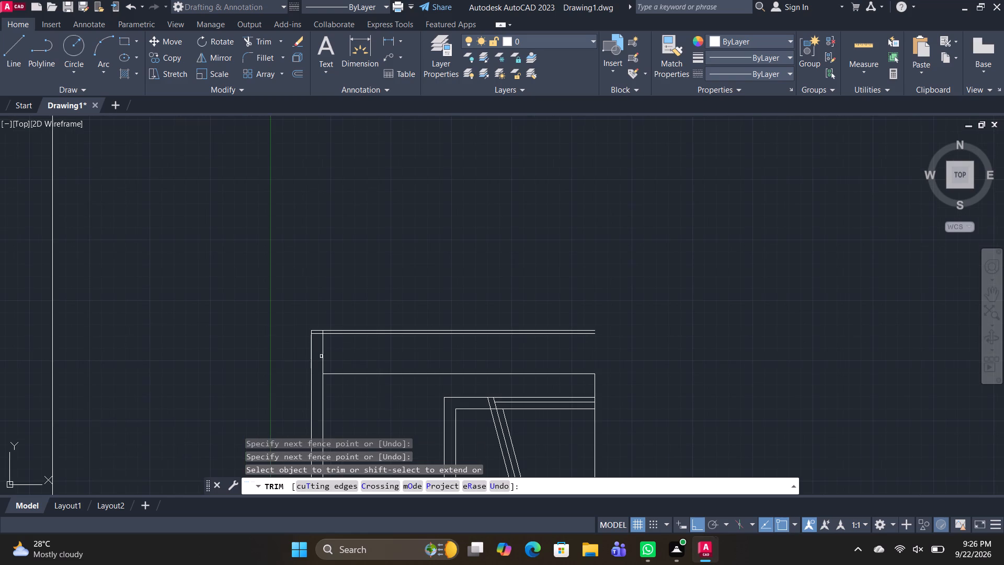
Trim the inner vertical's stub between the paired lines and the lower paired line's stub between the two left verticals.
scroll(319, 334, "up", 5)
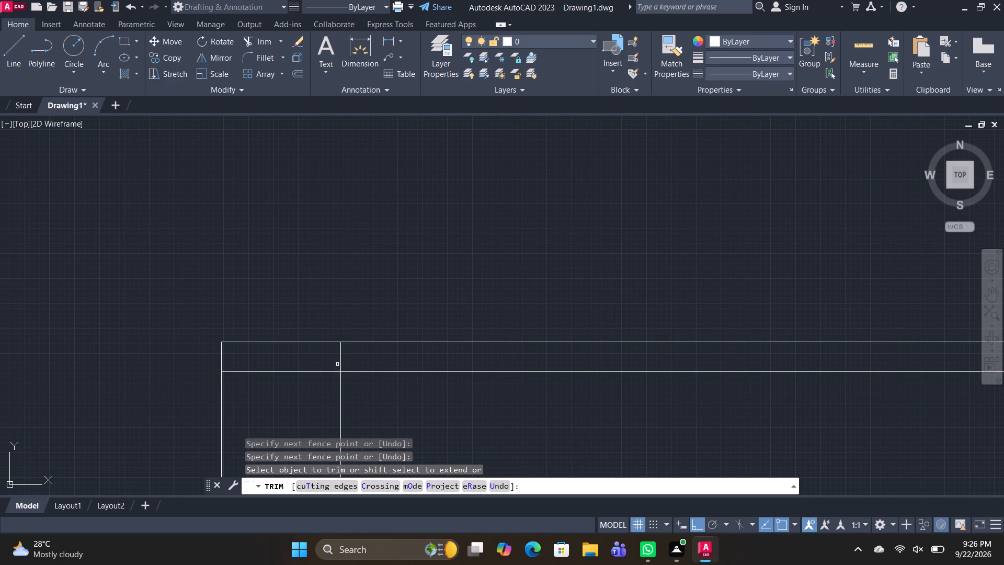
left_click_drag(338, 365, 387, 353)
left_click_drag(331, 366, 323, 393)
Extend the single horizontal below the pair and the lower paired line to the outer left vertical, trimming the inner vertical between them.
scroll(338, 374, "down", 2)
scroll(422, 405, "down", 2)
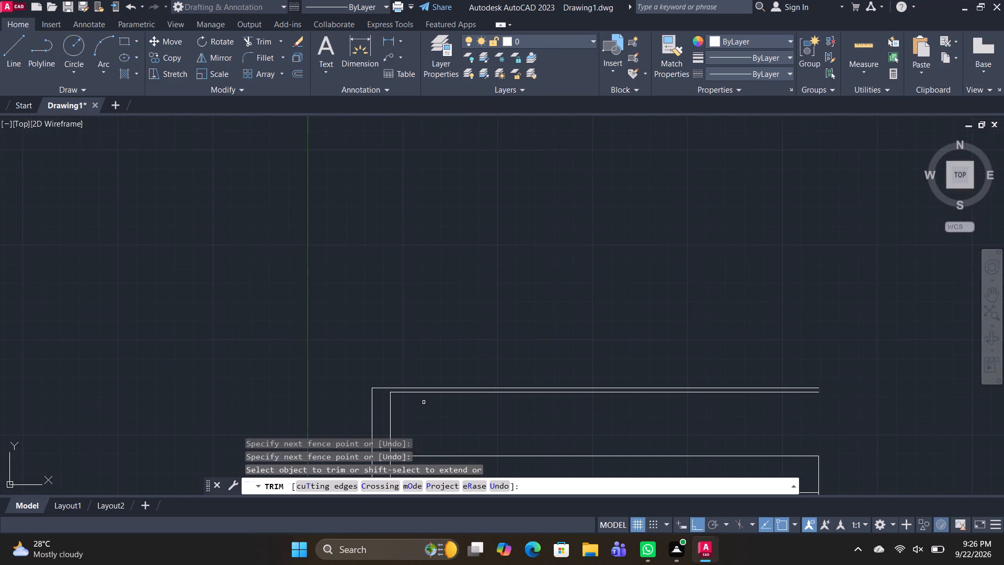
middle_click(479, 405)
middle_click_drag(470, 391, 464, 380)
middle_click_drag(463, 376, 456, 348)
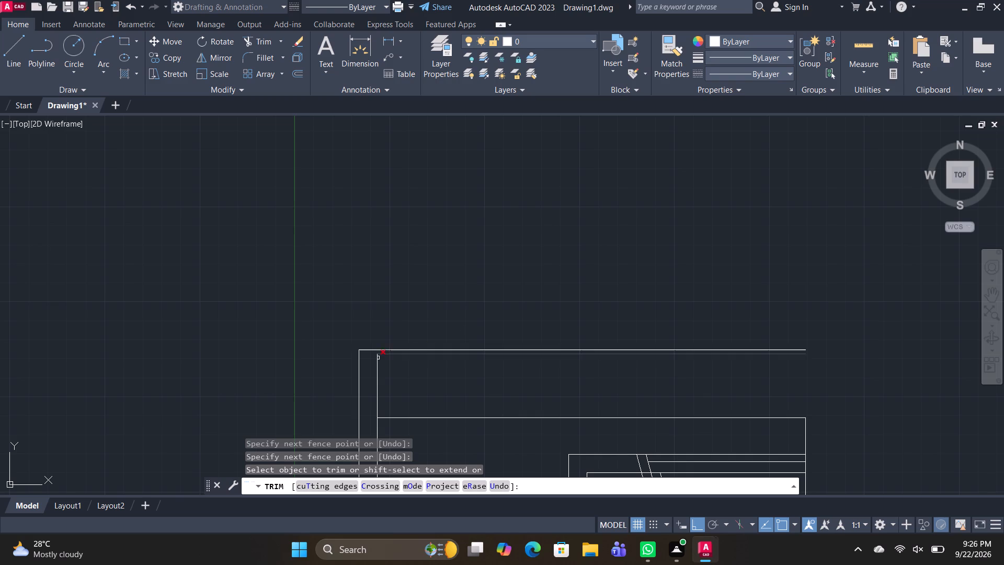
left_click(388, 416, "shift")
left_click(376, 399)
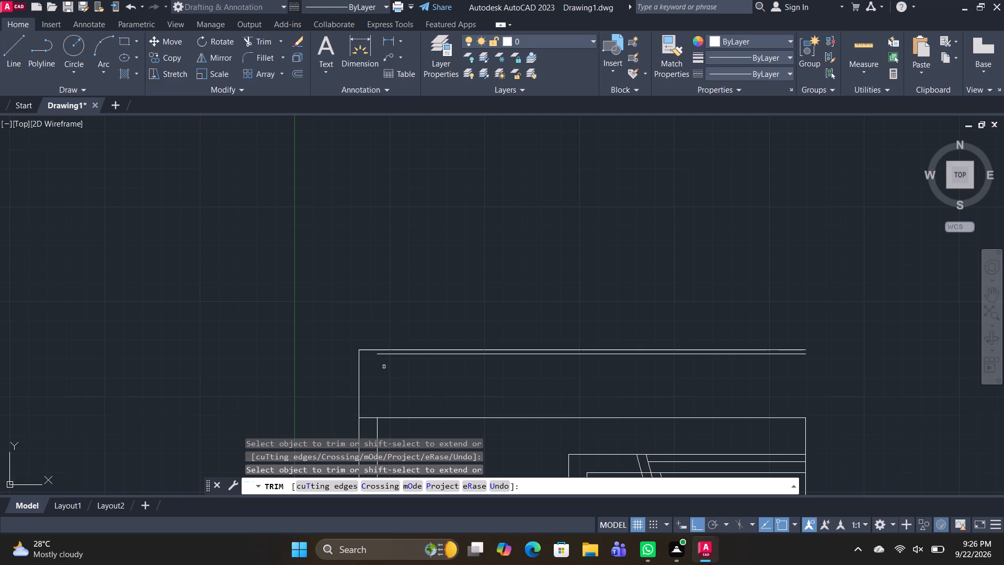
left_click(386, 356, "shift")
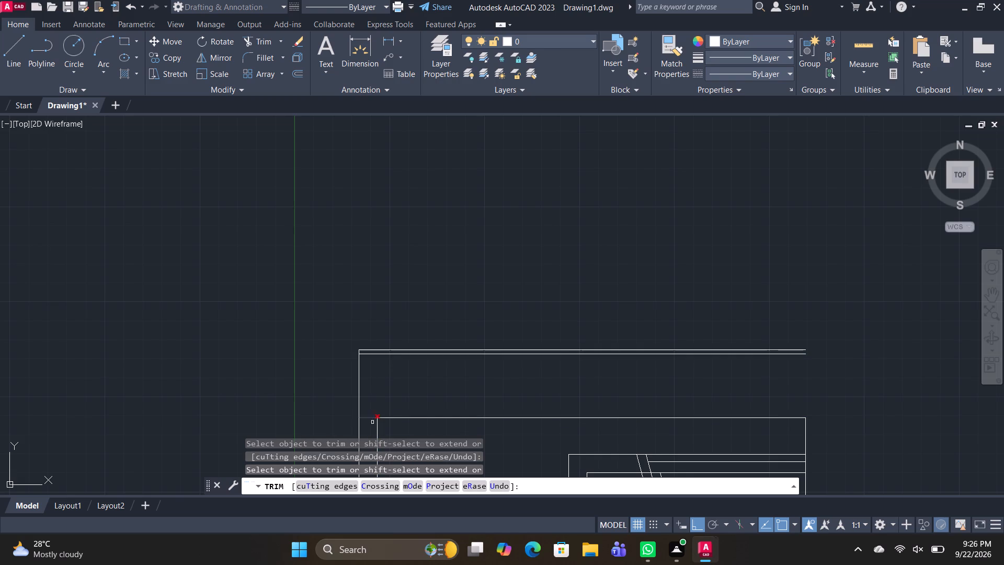
Extend the inner left vertical back up through the lower paired line to the uppermost horizontal line.
left_click(378, 432, "shift")
left_click(378, 395, "shift")
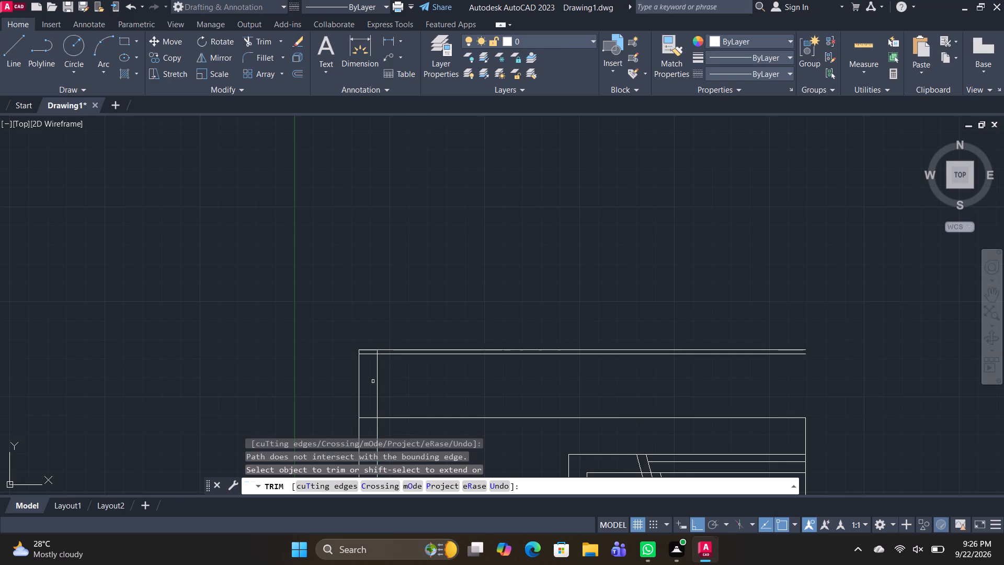
scroll(401, 331, "down", 1)
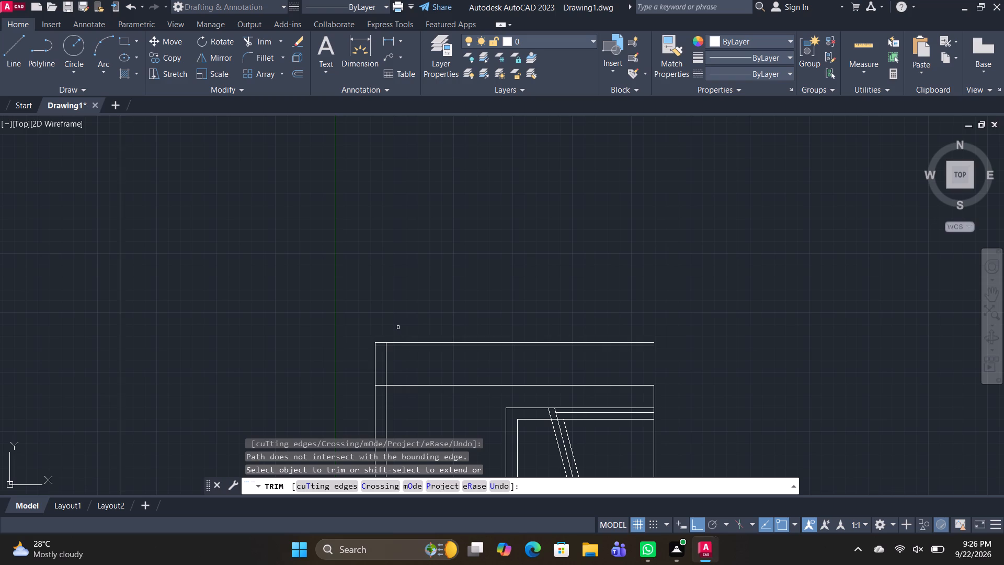
key("Escape")
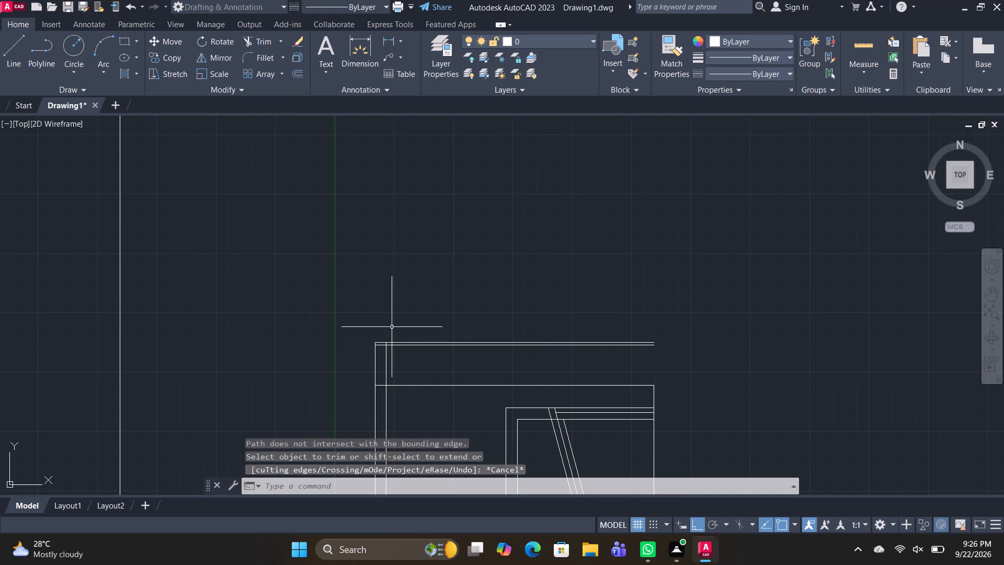
Offset the single horizontal line below the paired lines 10' upward.
type("O")
key("space")
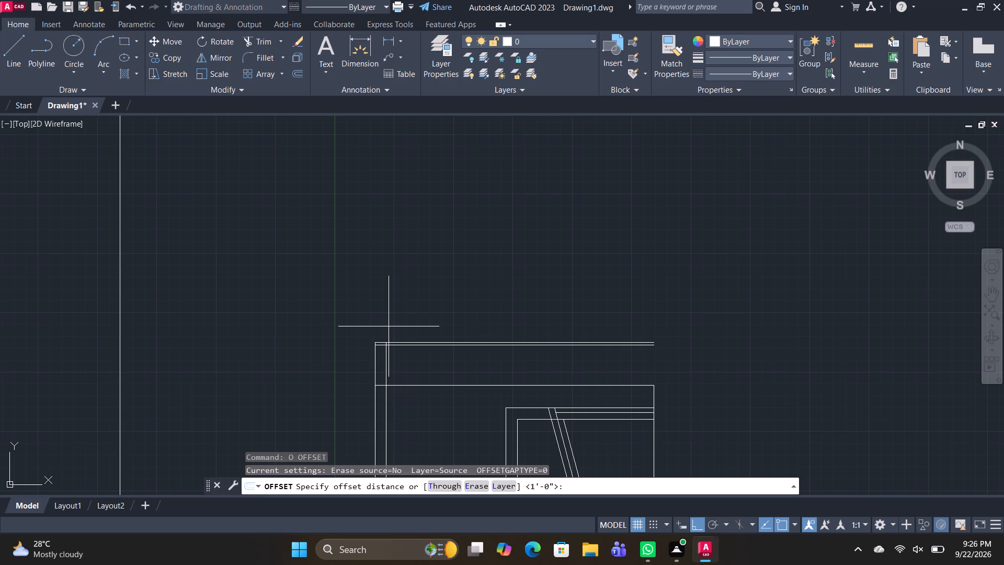
key("1")
key("0")
key("apostrophe")
key("Return")
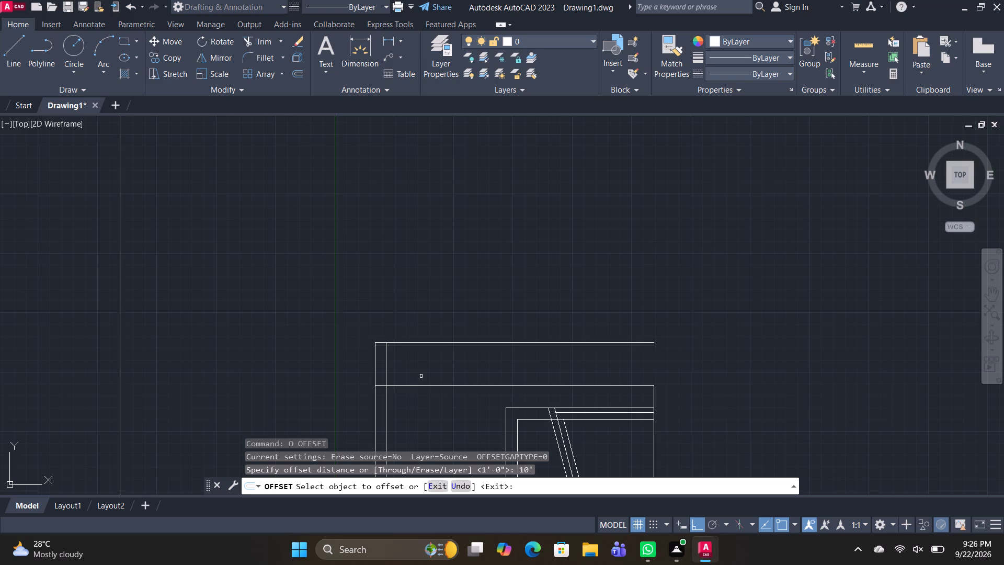
left_click(427, 385)
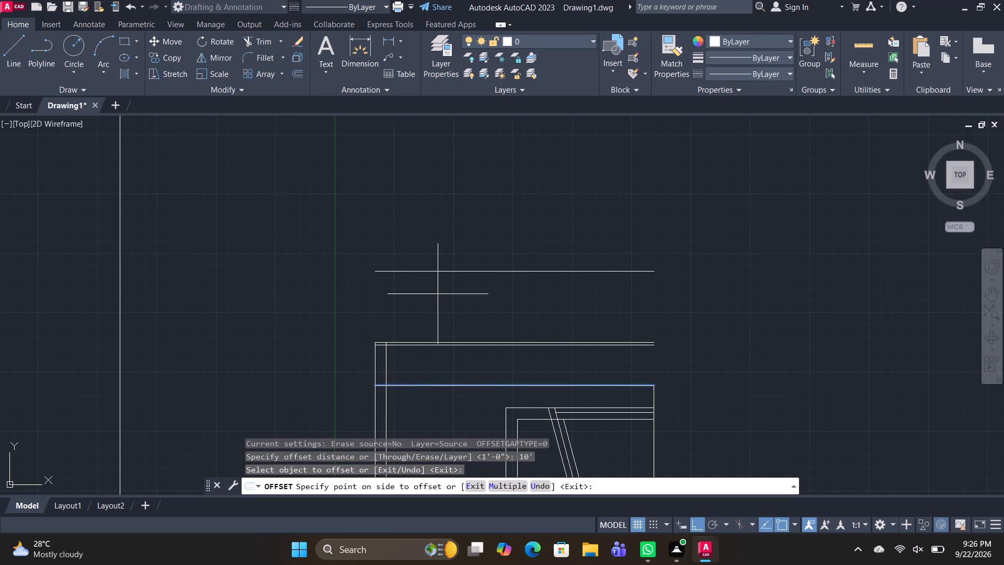
left_click(438, 294)
key("space")
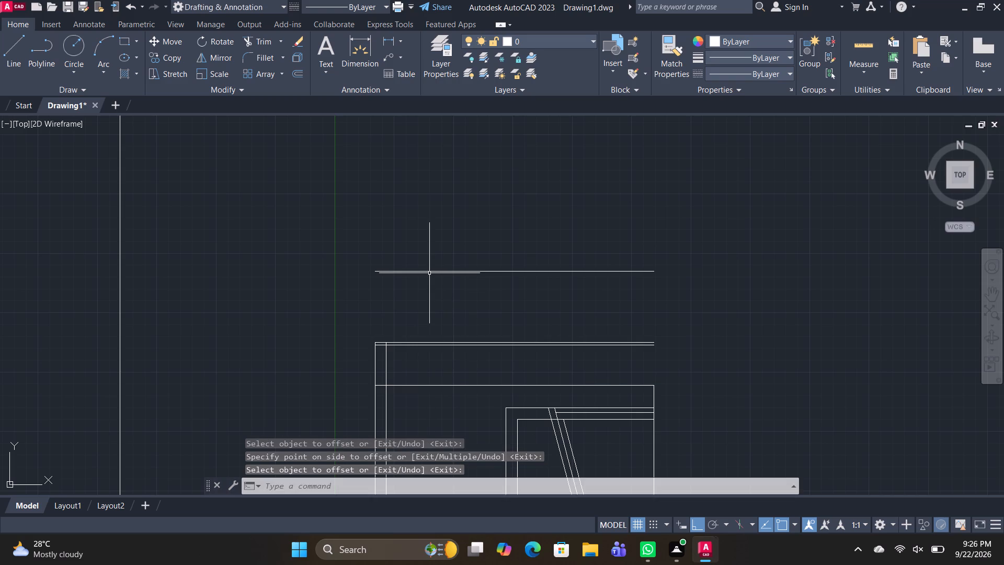
Offset the new topmost horizontal line 6" upward.
type("6")
key("shift+quotedbl")
key("Return")
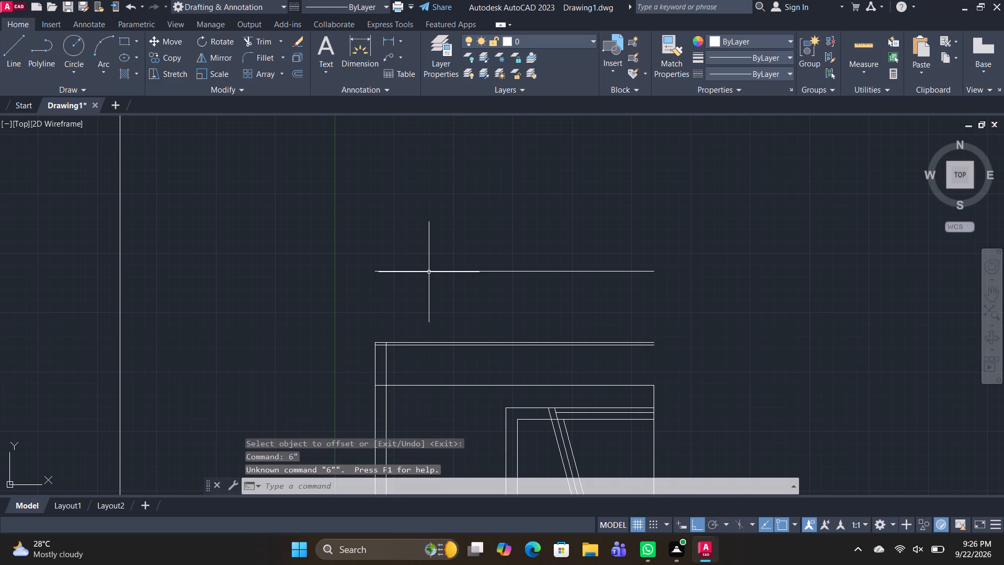
key("Escape")
type("O")
key("space")
type("6\"")
key("Return")
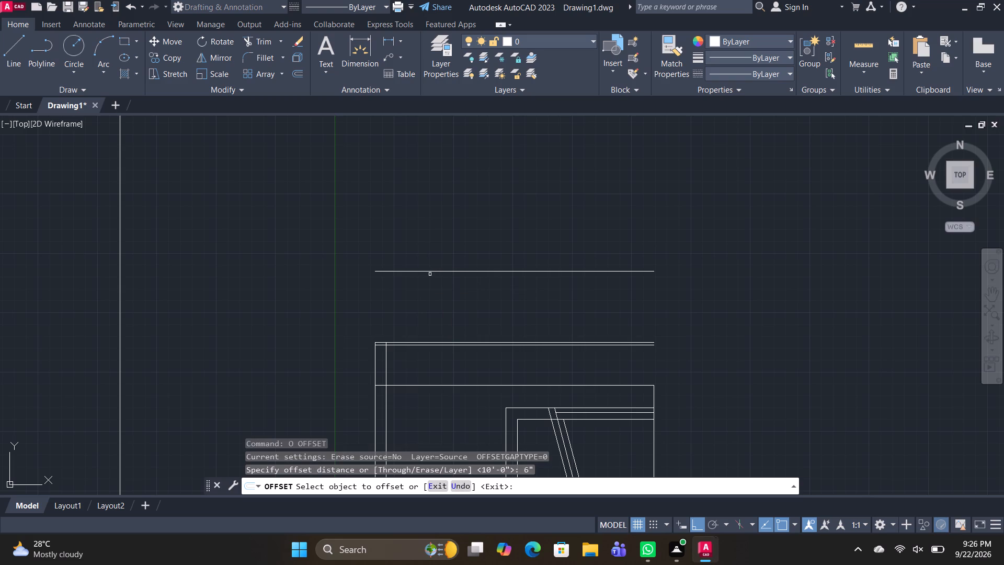
left_click(440, 271)
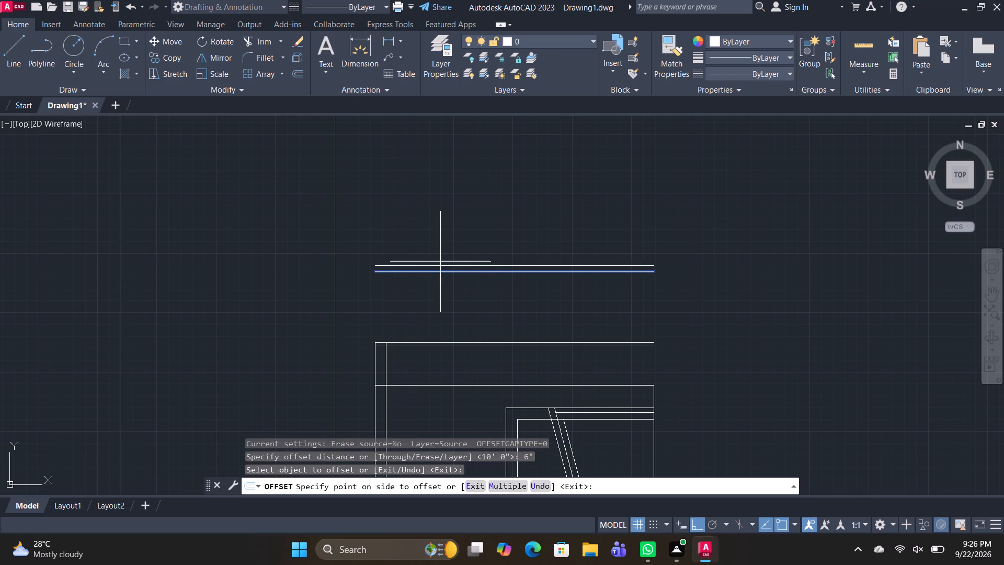
left_click(440, 261)
key("space")
Extend the inner and outer left verticals up to the lower of the two new top lines.
key("t")
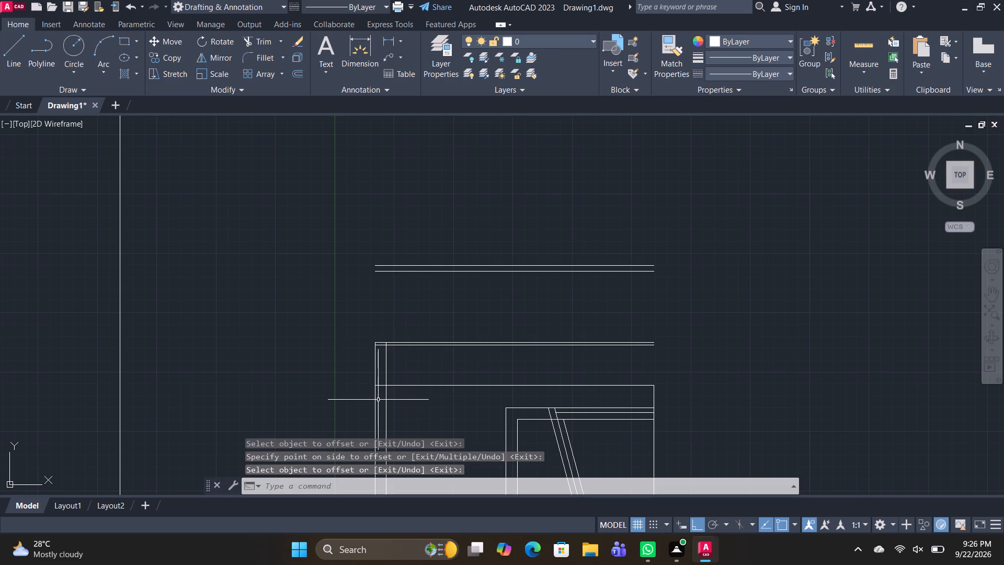
key("r")
key("space")
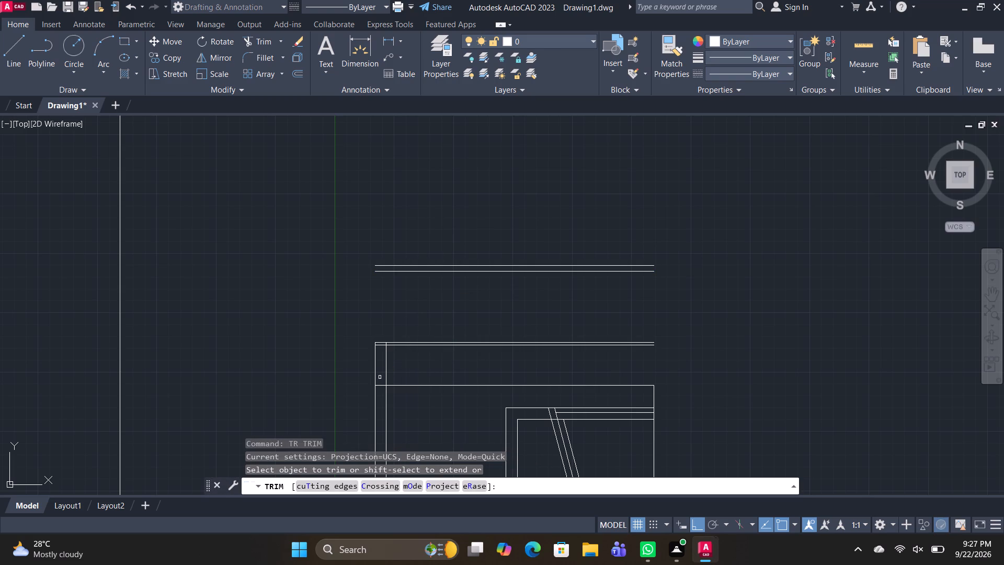
left_click(386, 363, "shift")
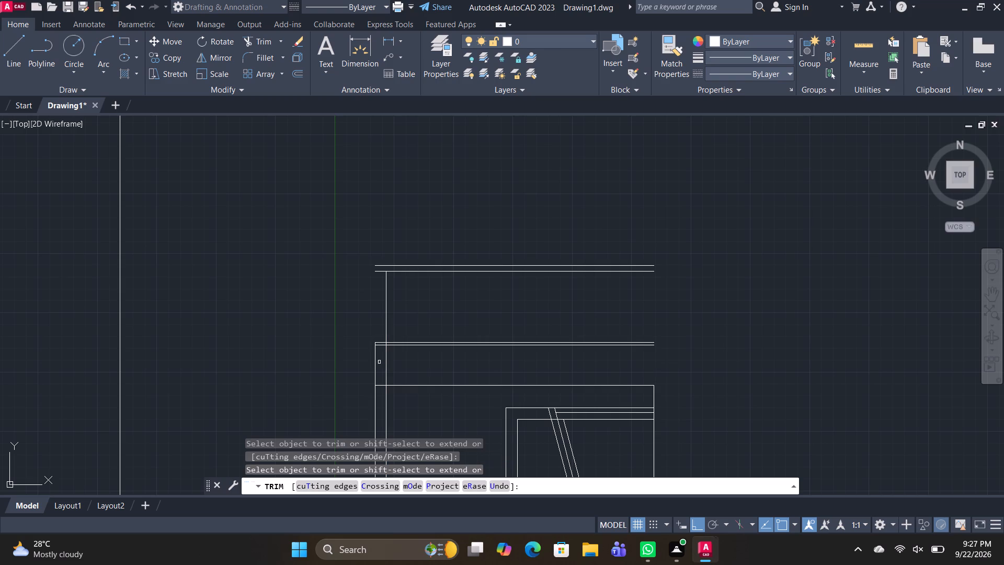
left_click(375, 359, "shift")
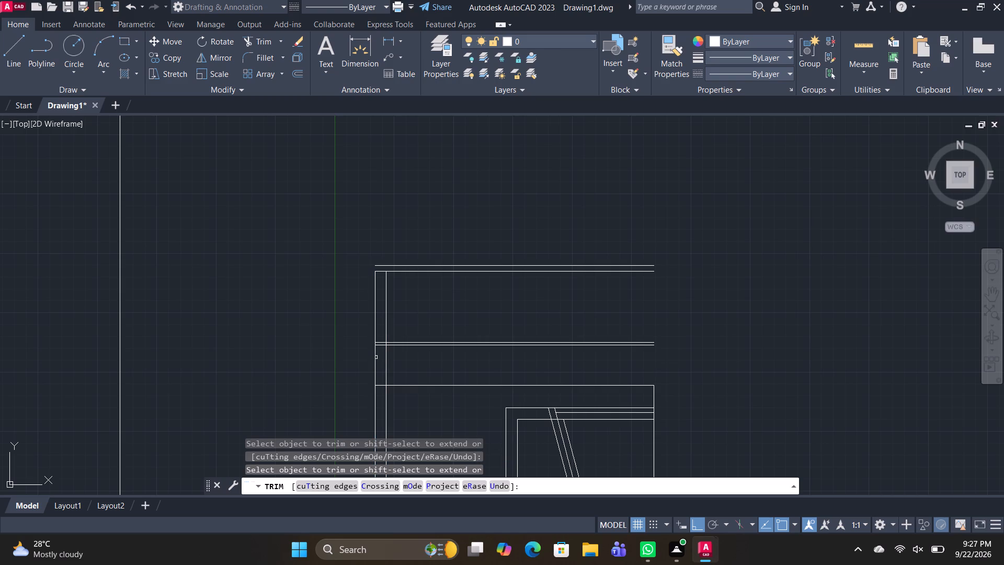
Trim the inner left vertical from the single horizontal line up to the upper line of the middle pair.
scroll(378, 352, "up", 3)
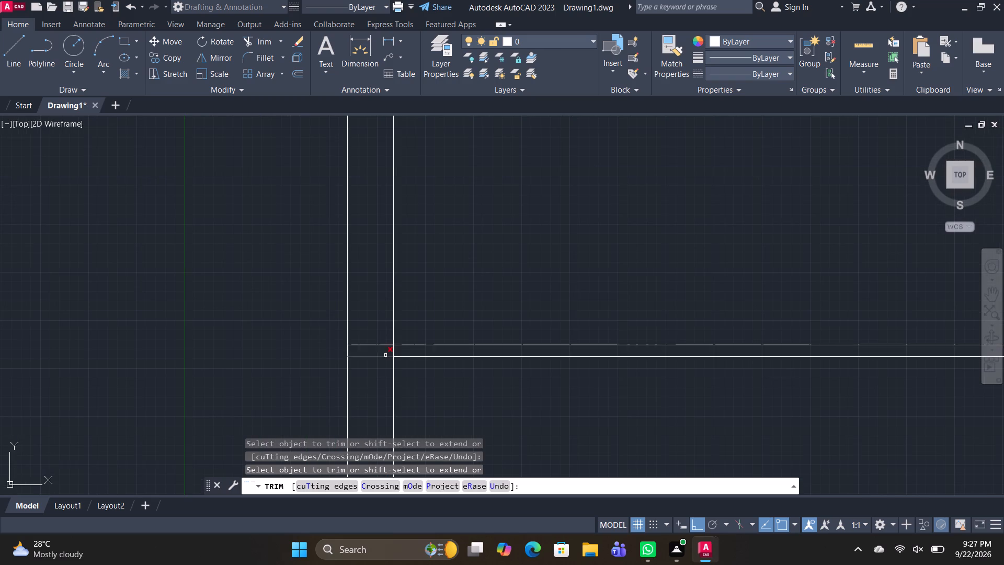
scroll(385, 354, "down", 1)
left_click_drag(385, 387, 402, 392)
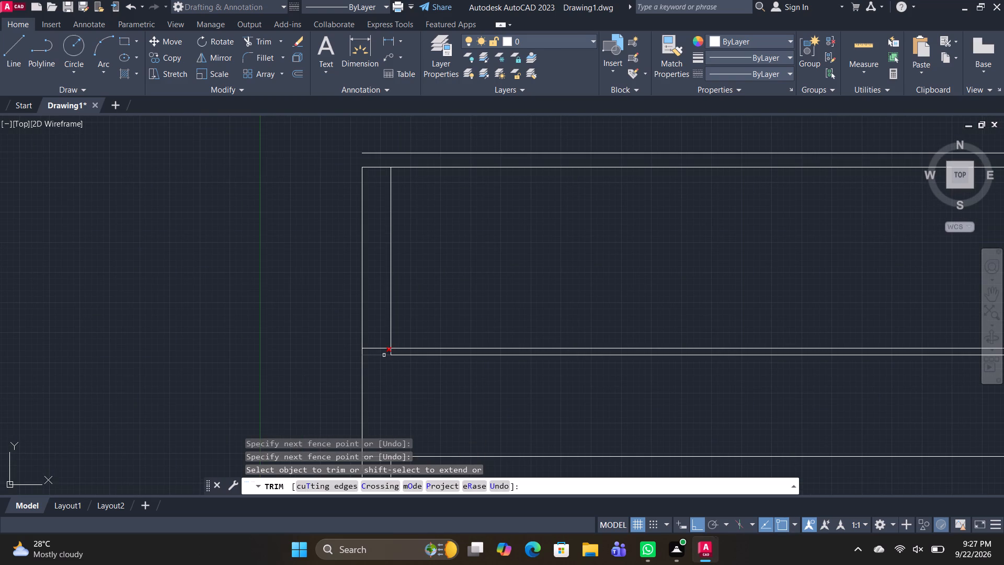
left_click(390, 352)
Extend the outer left vertical up to the uppermost of the new top lines.
scroll(393, 356, "down", 2)
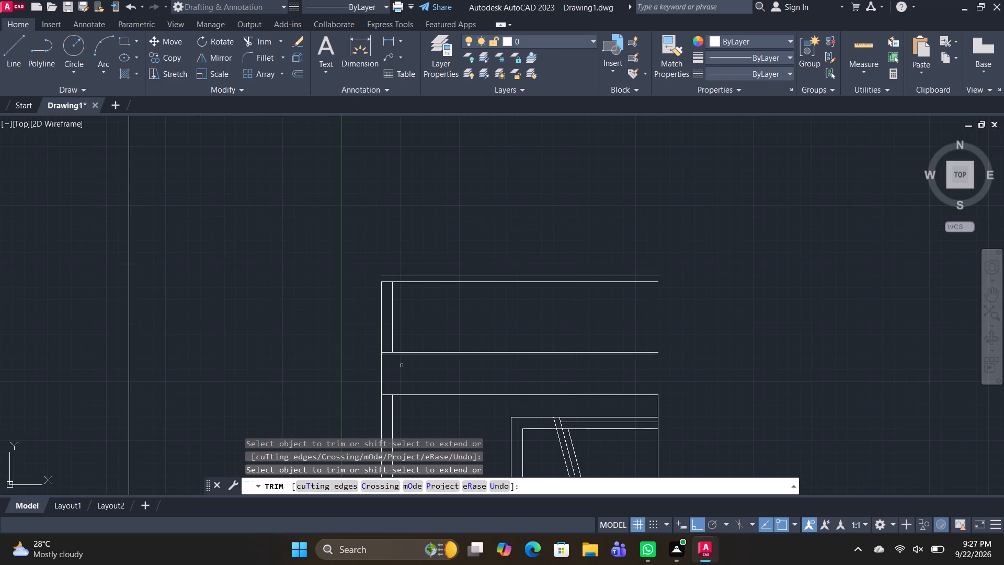
middle_click_drag(403, 366, 394, 348)
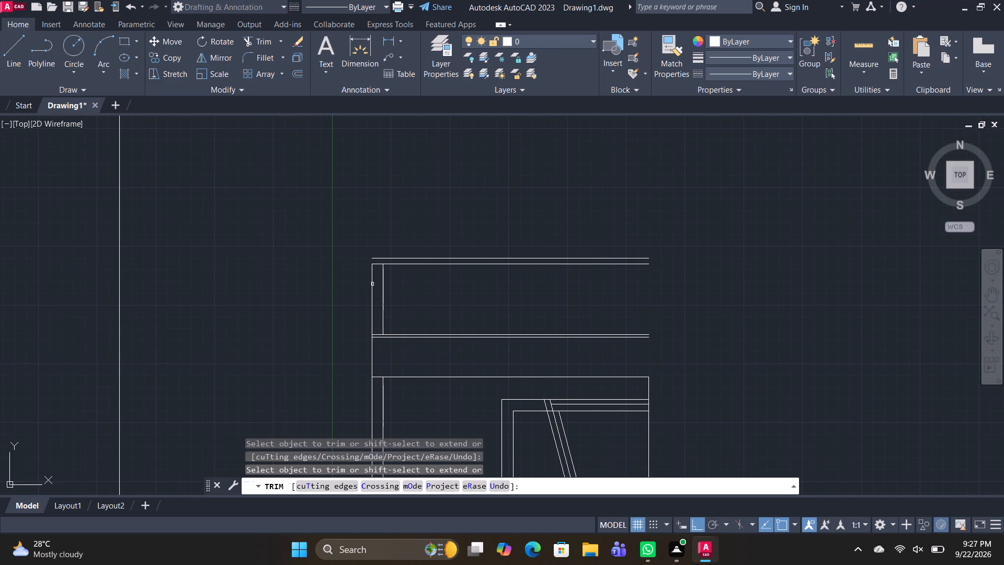
left_click(371, 278, "shift")
scroll(371, 278, "up", 2)
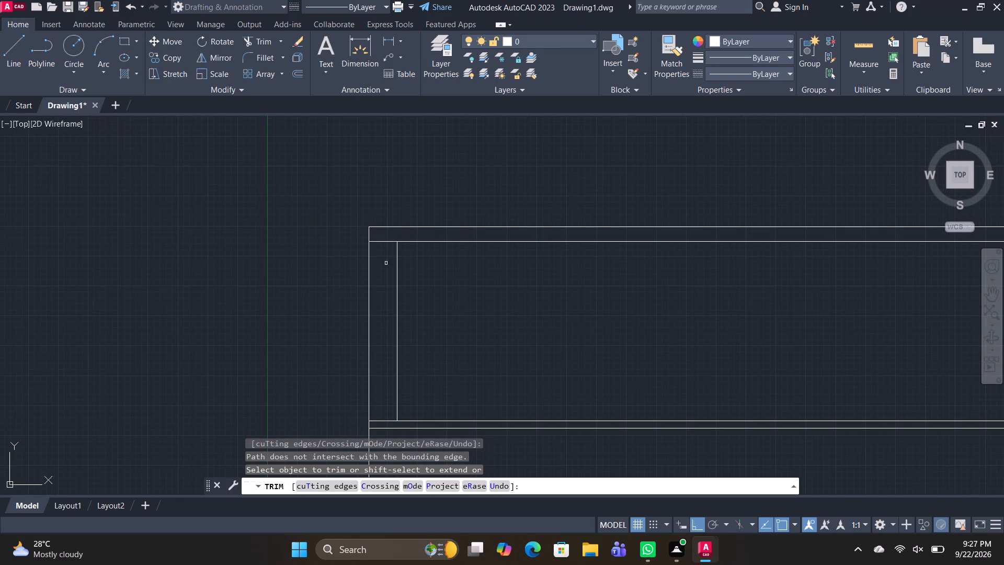
scroll(416, 288, "down", 1)
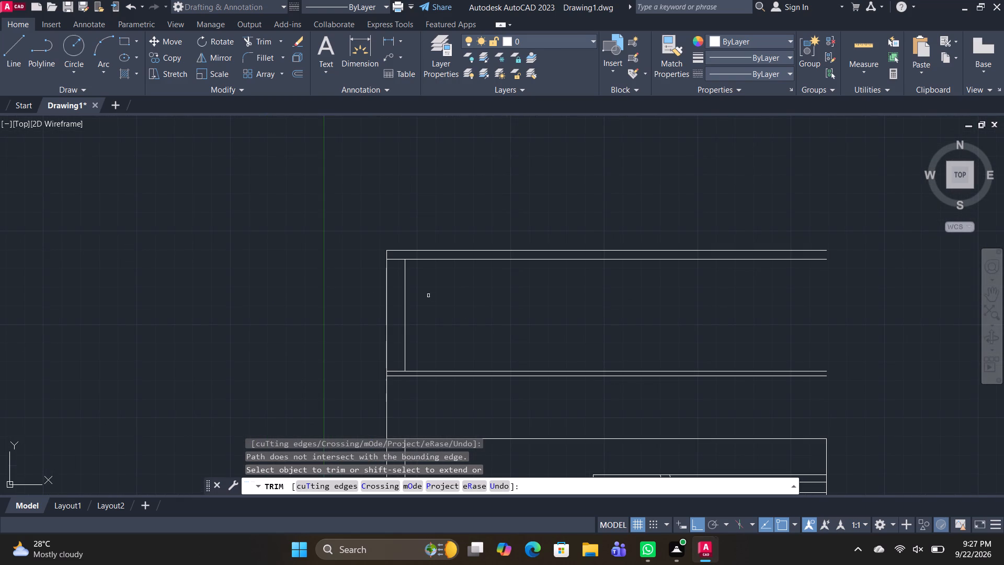
scroll(427, 290, "down", 2)
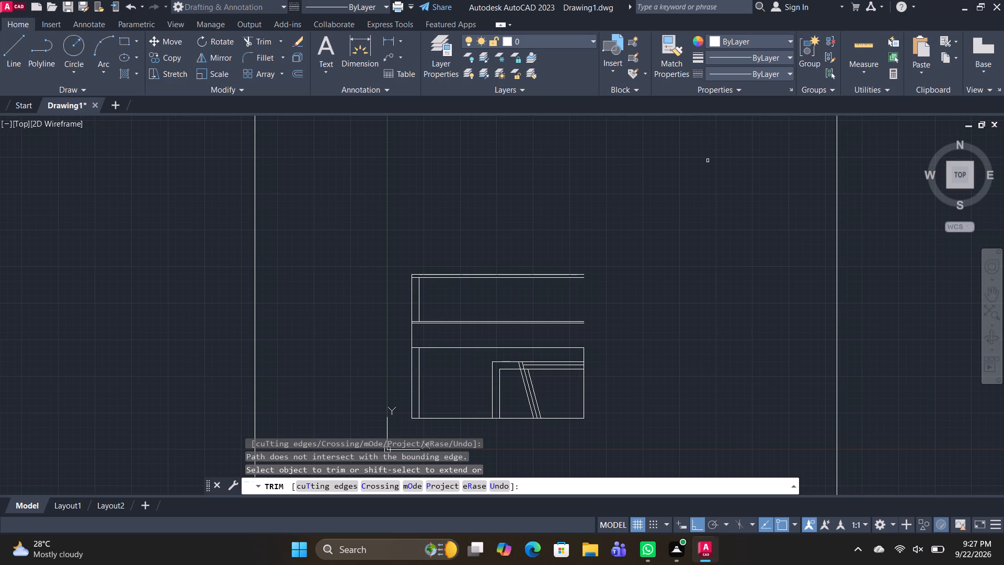
key("space")
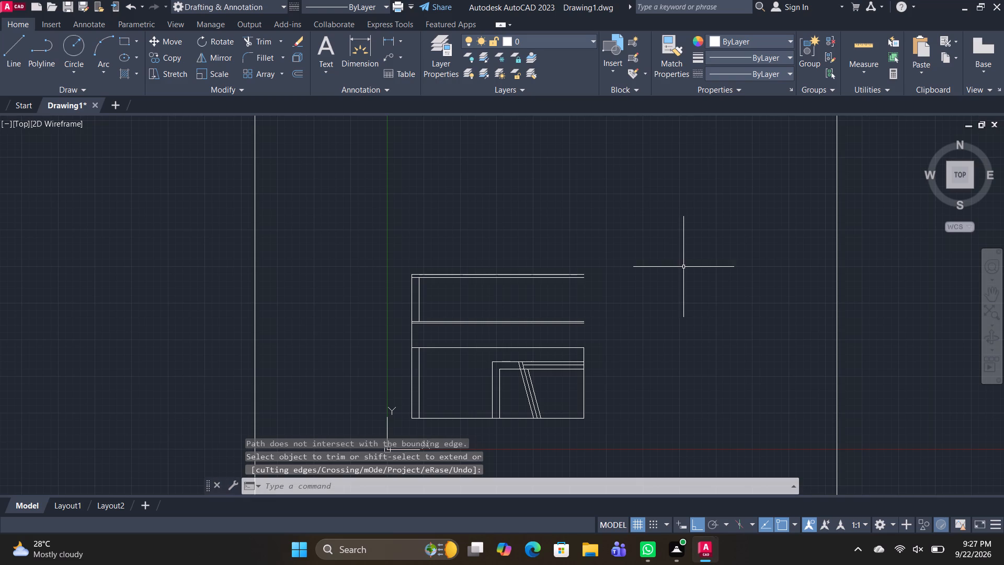
Draw a 7' by 7' rectangle in the empty area to the right of the plan outline.
key("r")
type("EC")
key("space")
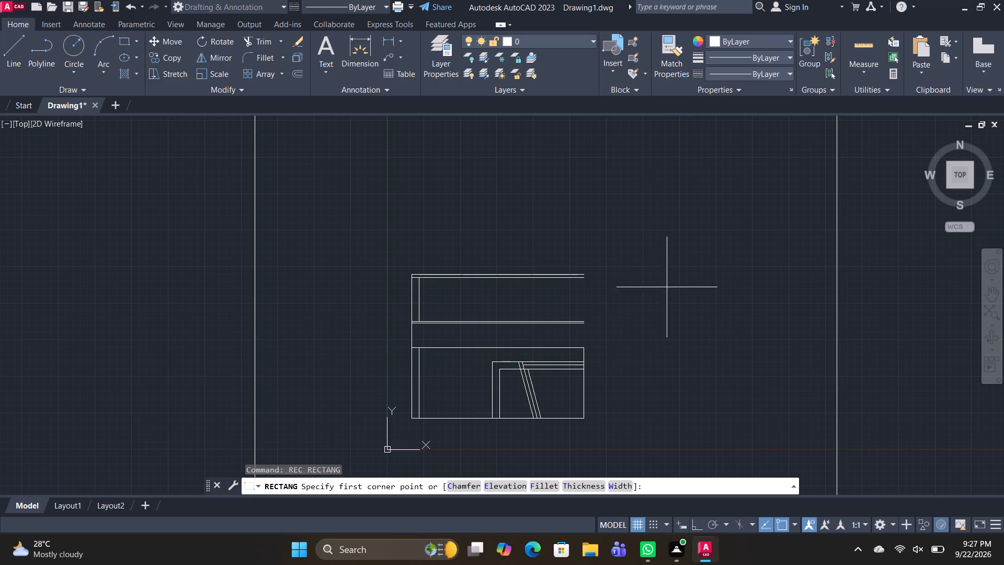
left_click(646, 320)
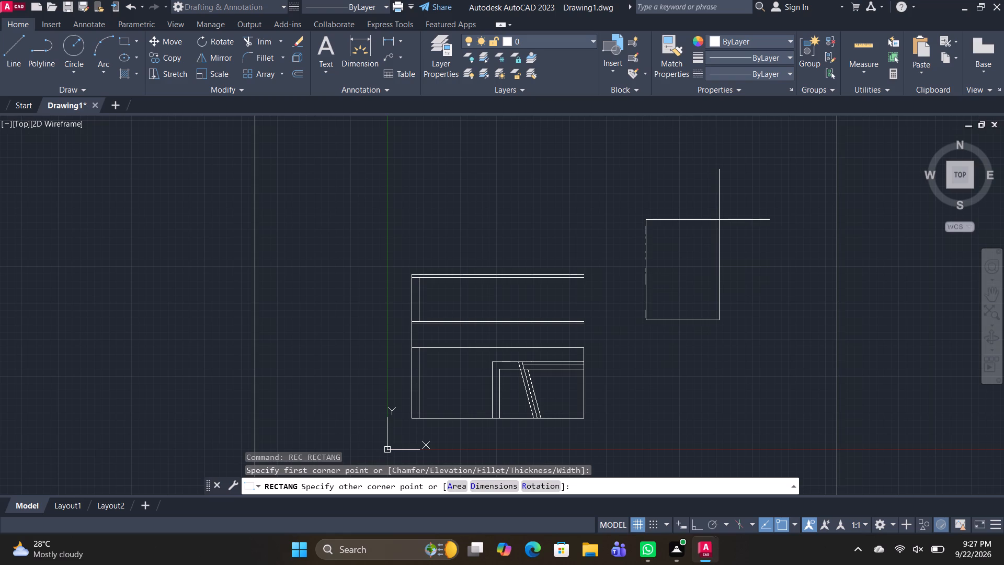
type("7'")
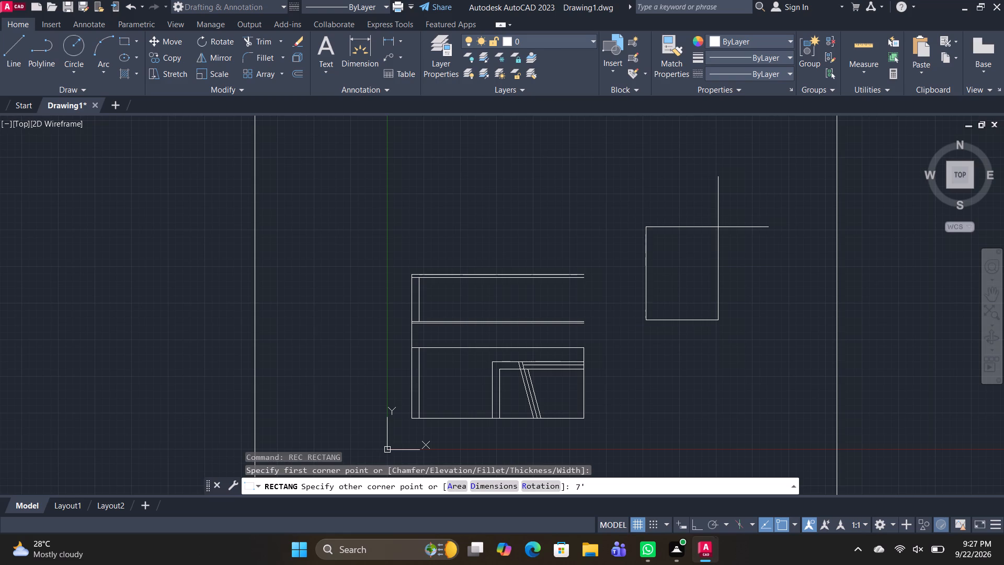
key("BackSpace")
key("BackSpace")
type("D")
key("space")
type("7'")
key("Return")
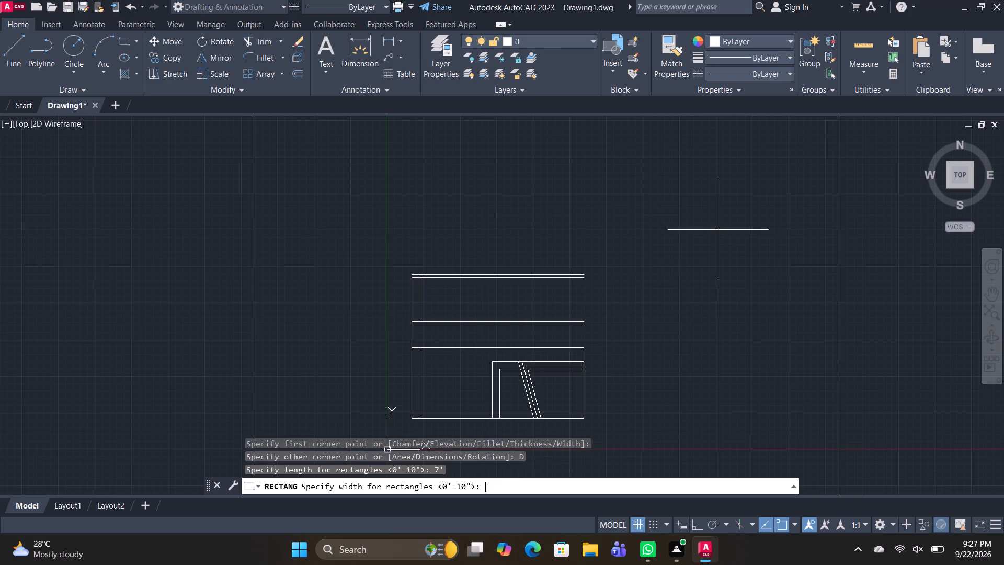
type("7'")
key("Return")
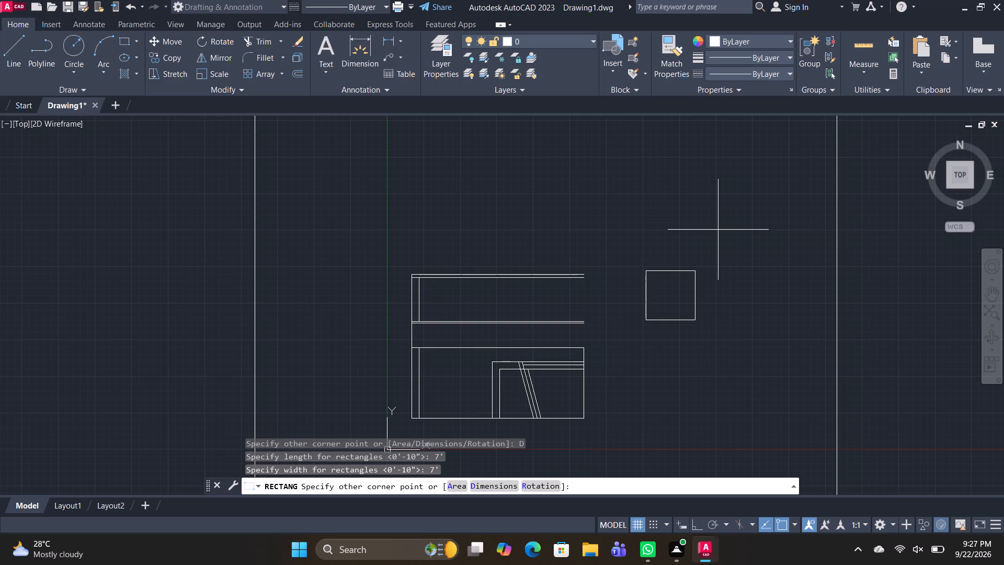
left_click(718, 230)
Offset the 7' square 2" inward.
scroll(677, 295, "up", 2)
left_click(677, 295)
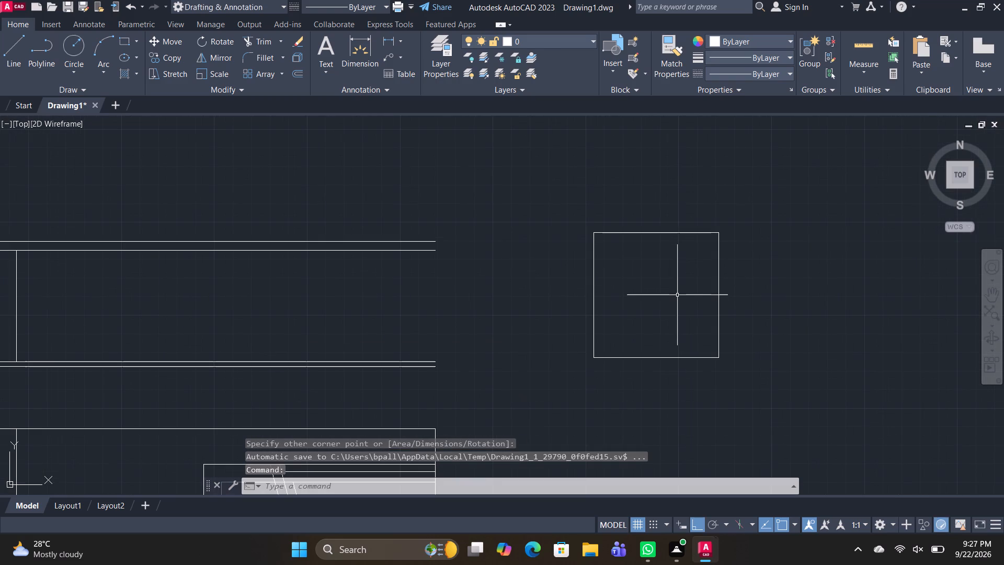
type("O 2\"")
key("Return")
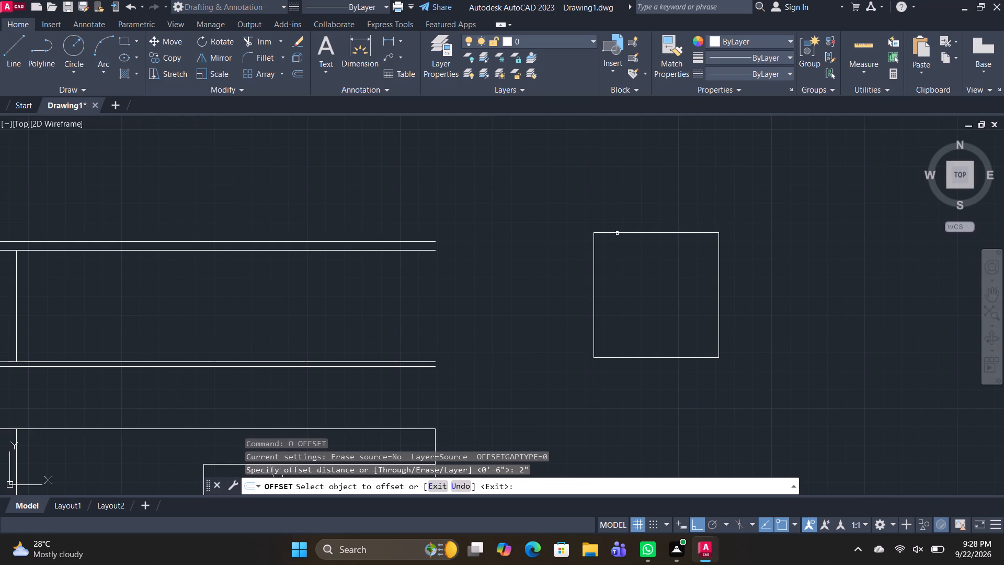
left_click(617, 233)
left_click(623, 268)
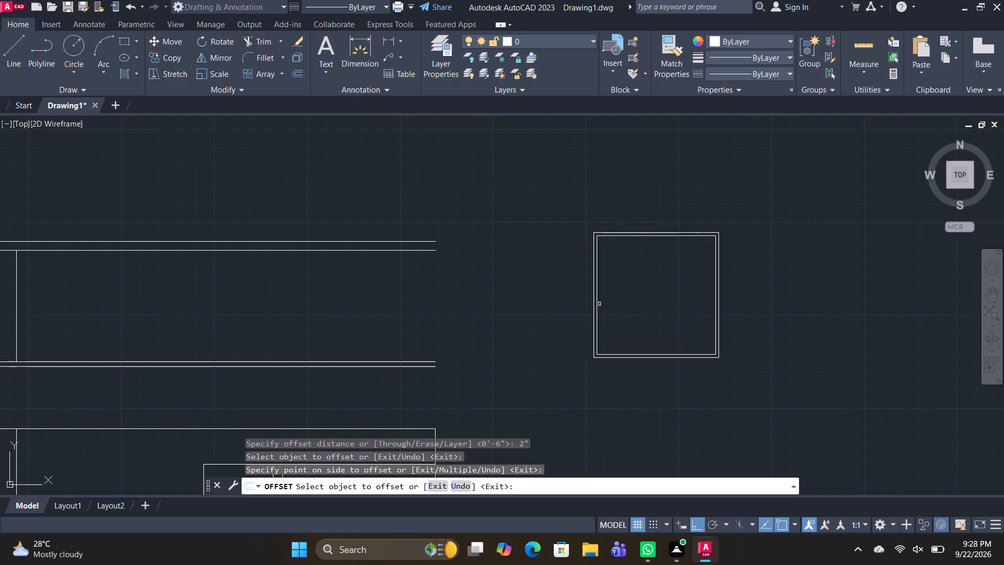
type("L")
key("space")
key("Escape")
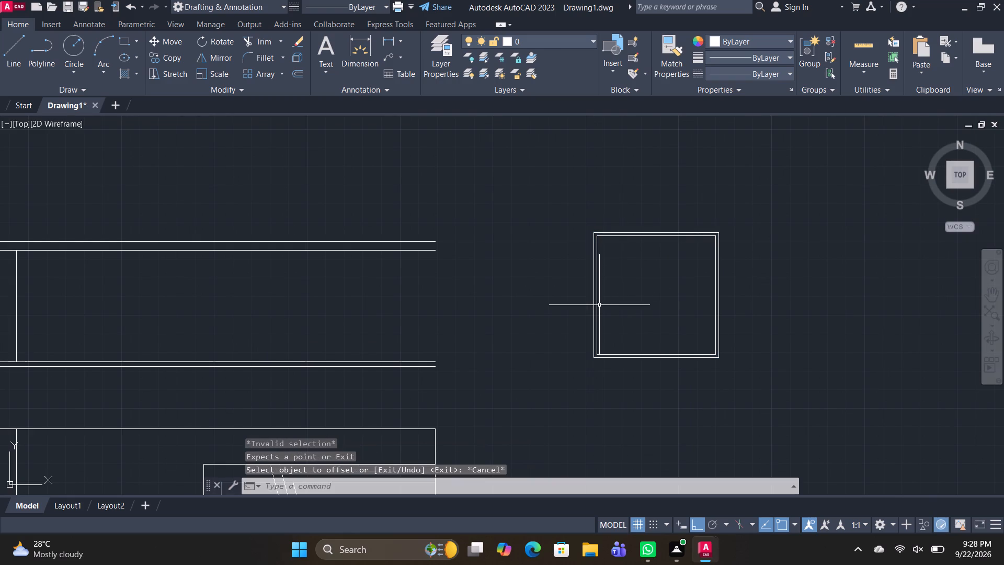
Draw a vertical centre line from the midpoint of the inner square's bottom edge to its top edge.
type("L")
key("space")
scroll(649, 347, "up", 1)
left_click(659, 357)
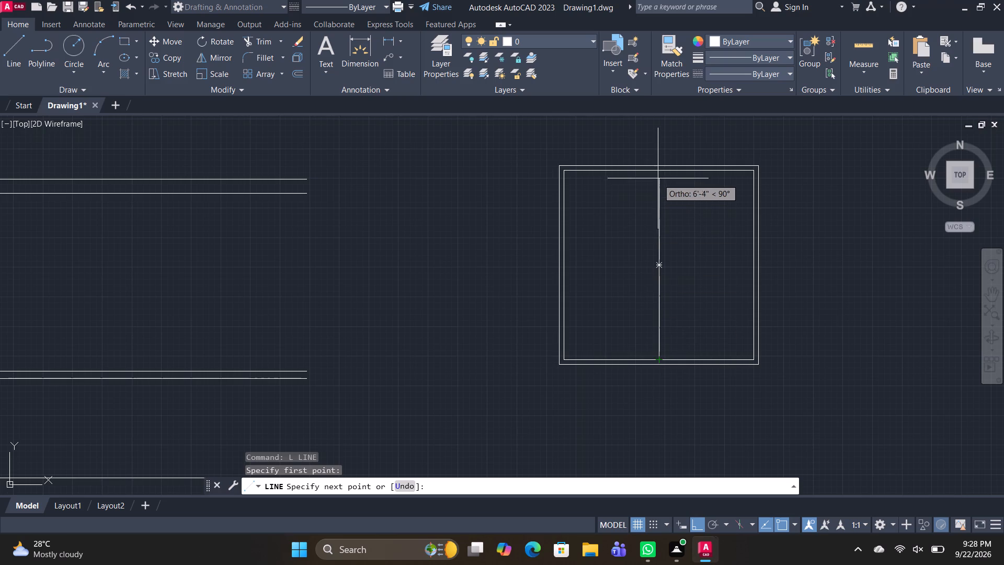
left_click(661, 172)
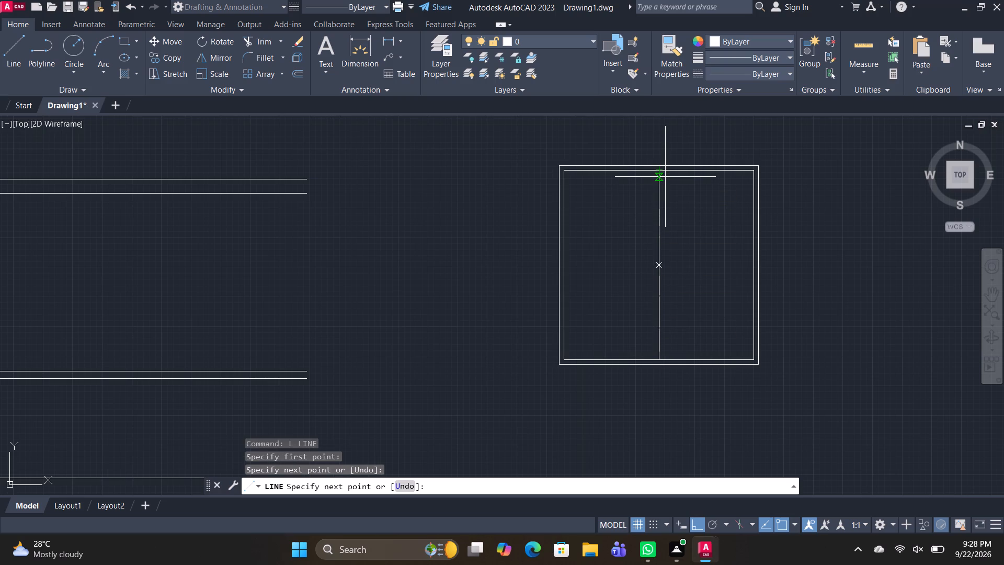
type("O")
key("space")
key("Escape")
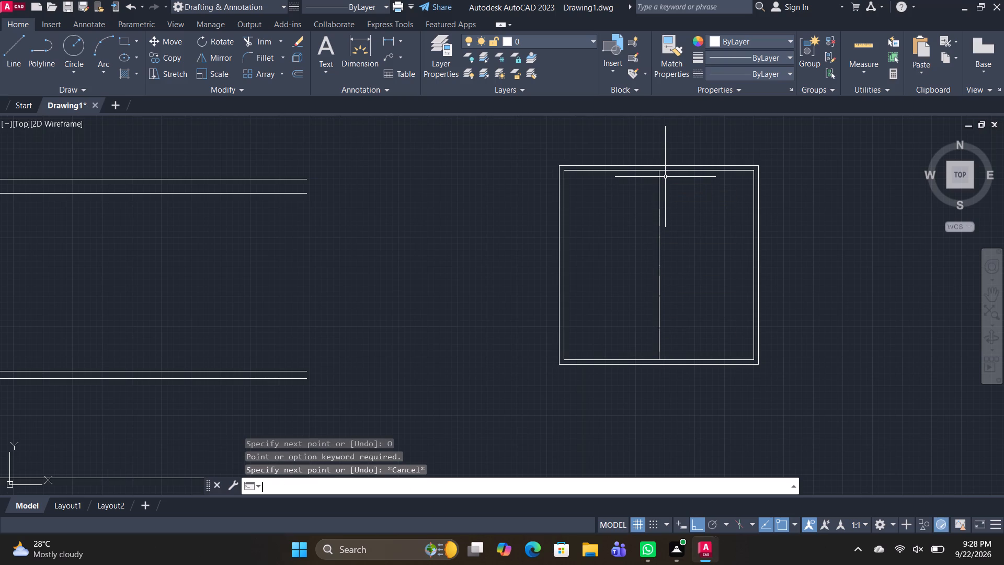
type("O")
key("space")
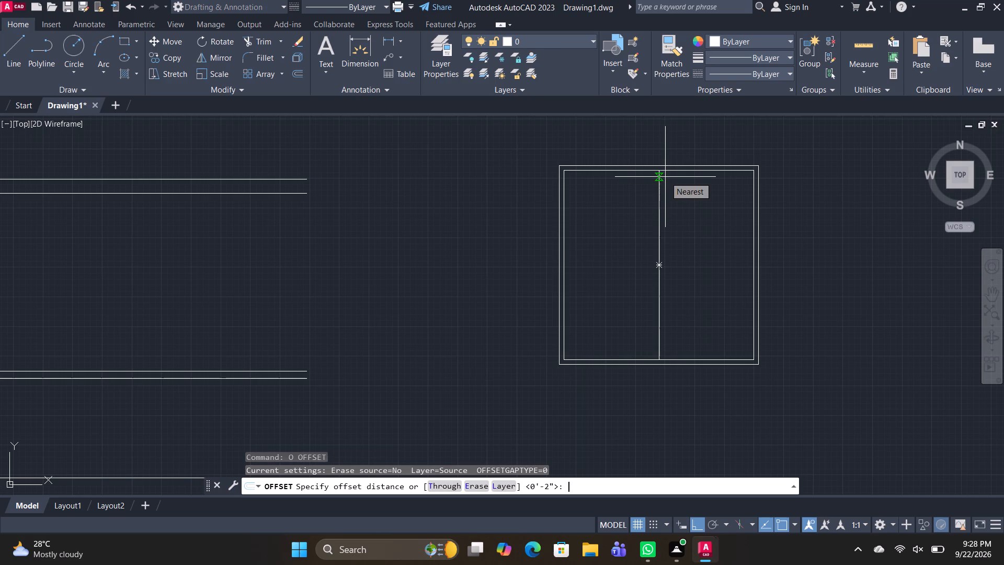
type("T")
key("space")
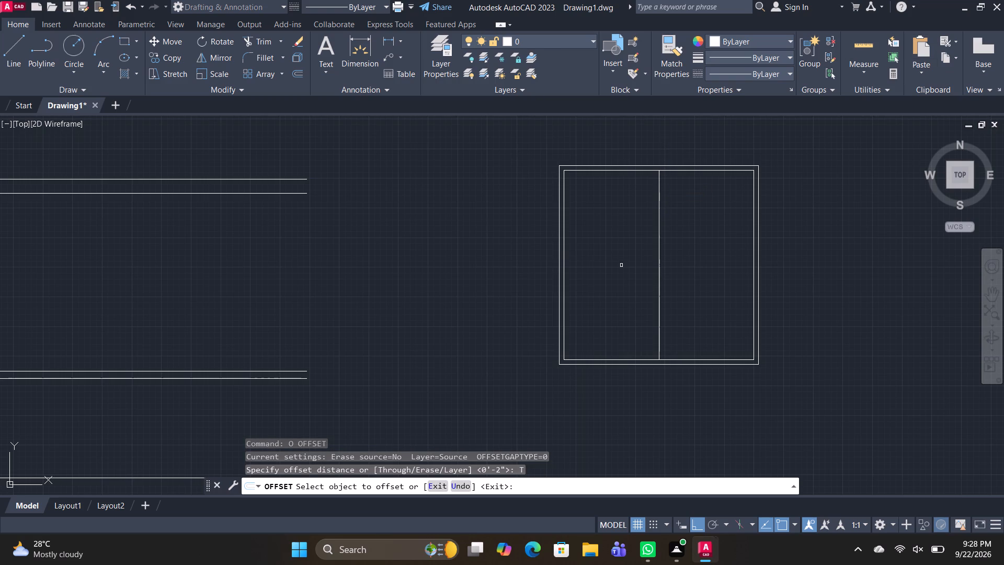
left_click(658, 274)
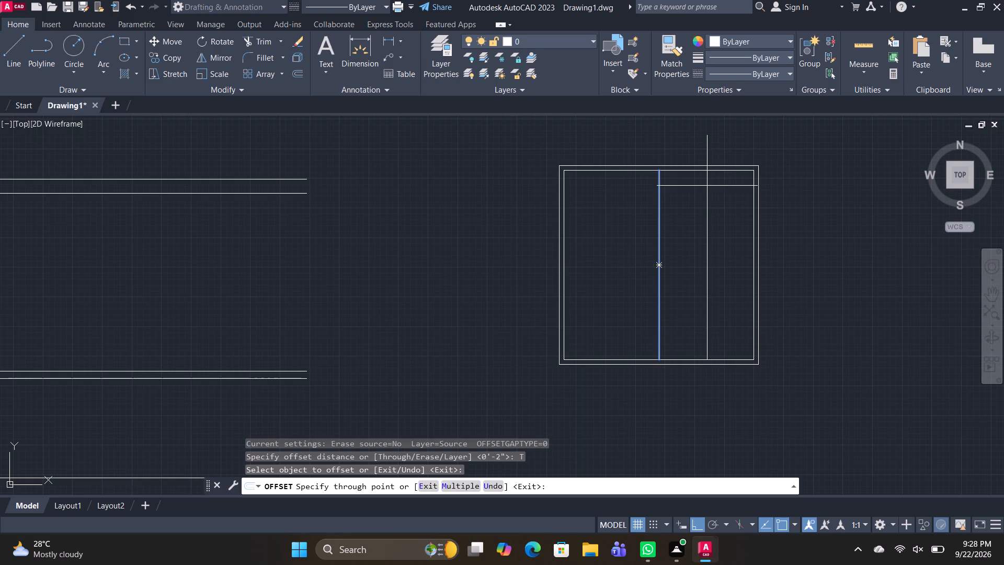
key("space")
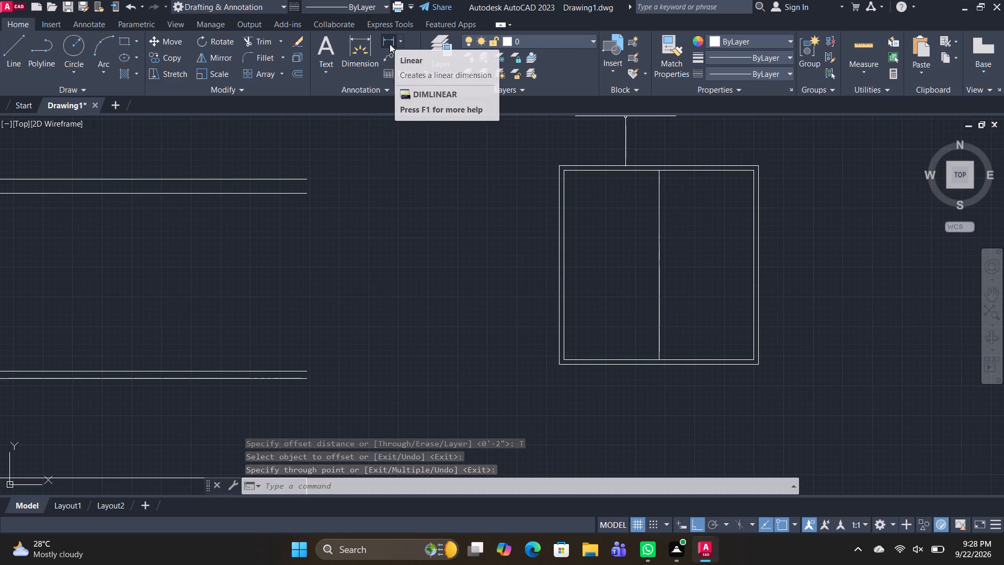
Measure the distance between the inner square's two bottom corners.
key("d")
type("IS")
key("t")
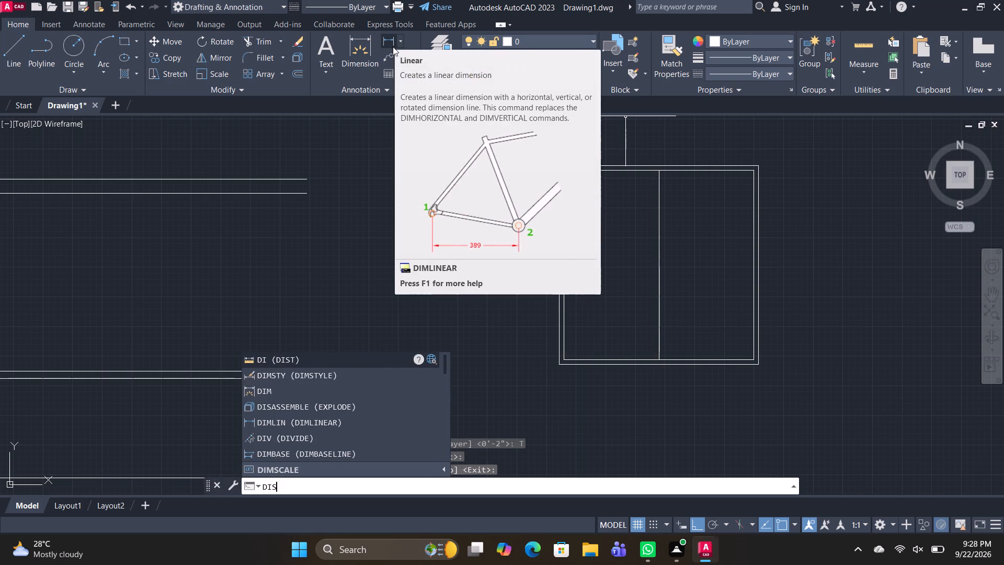
key("space")
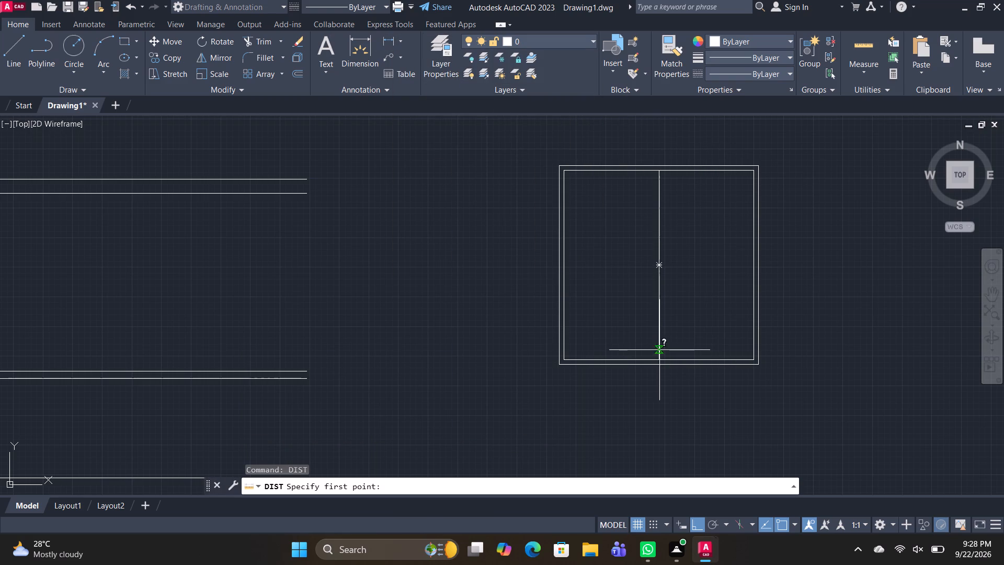
left_click(565, 358)
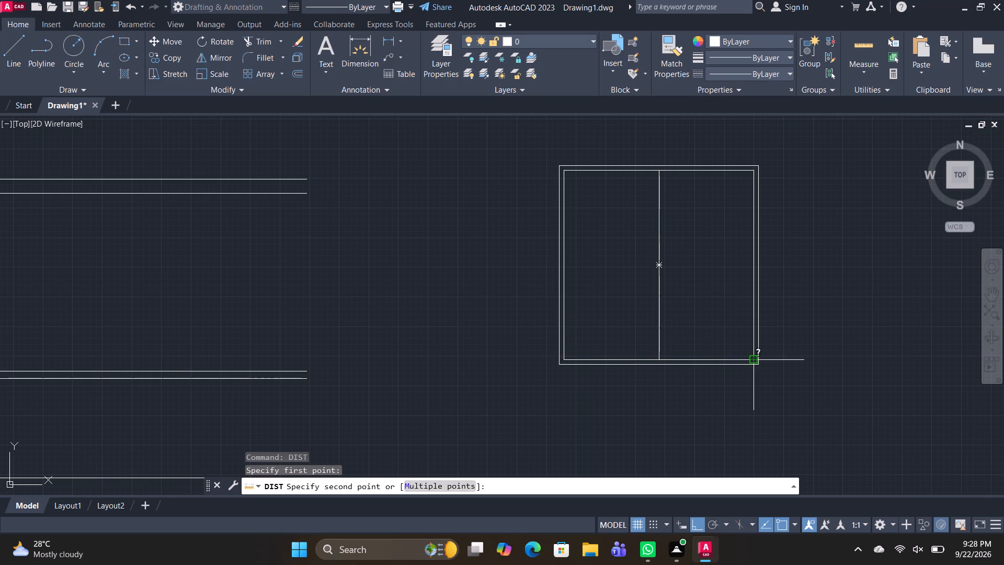
left_click(755, 356)
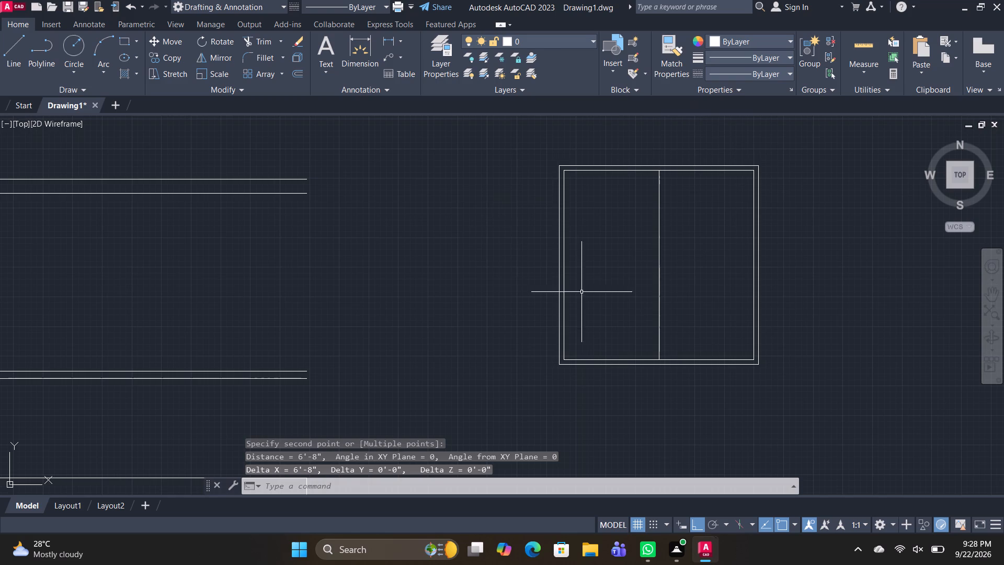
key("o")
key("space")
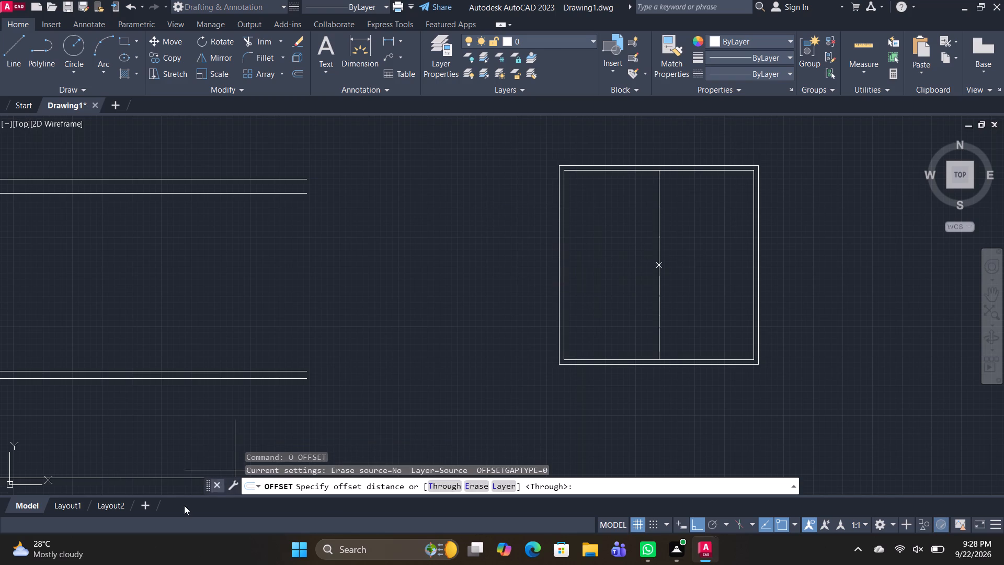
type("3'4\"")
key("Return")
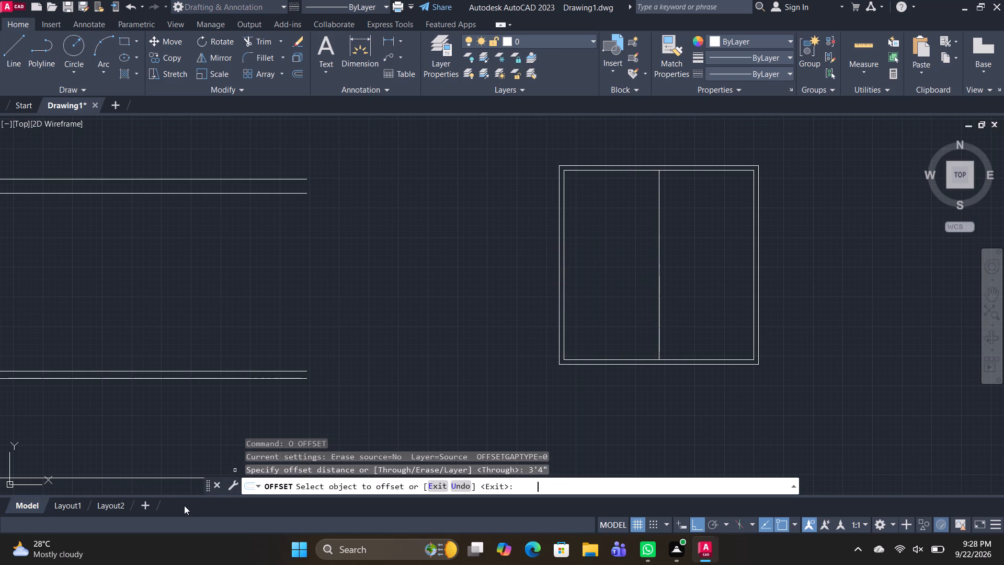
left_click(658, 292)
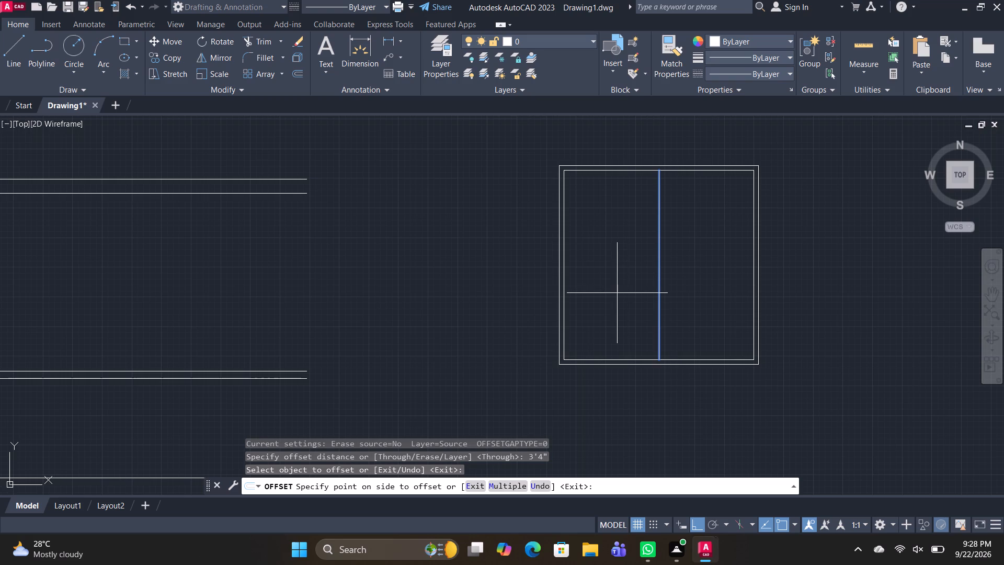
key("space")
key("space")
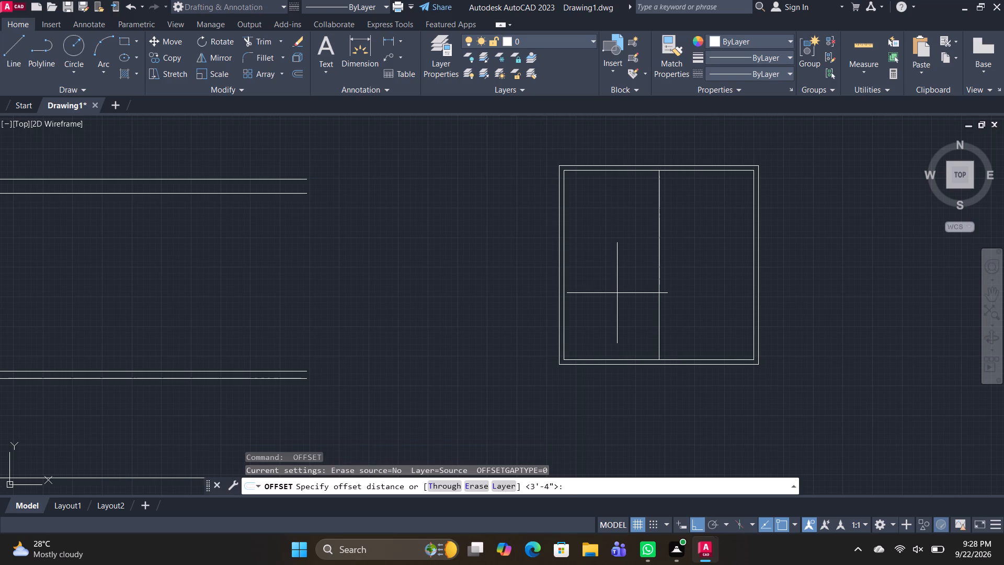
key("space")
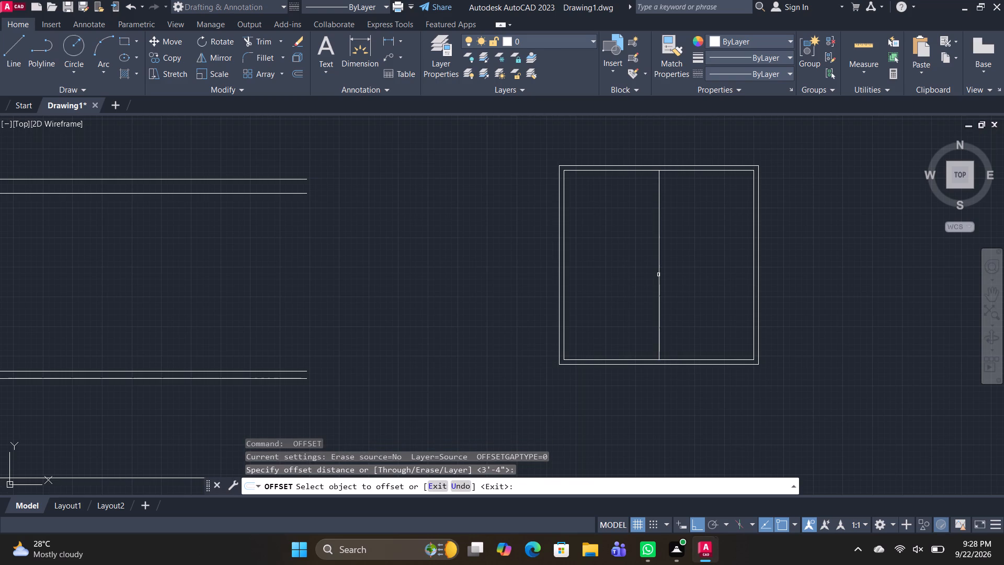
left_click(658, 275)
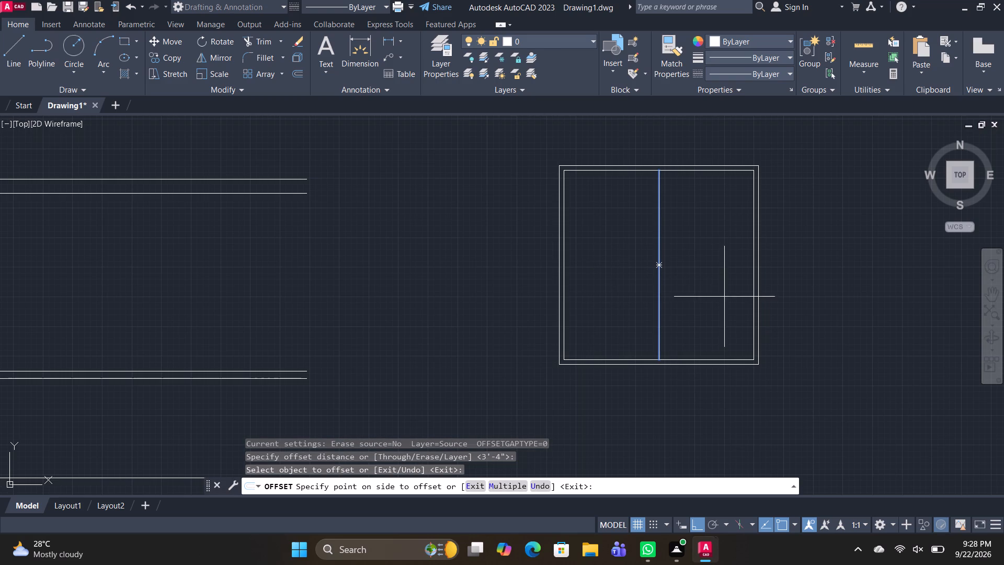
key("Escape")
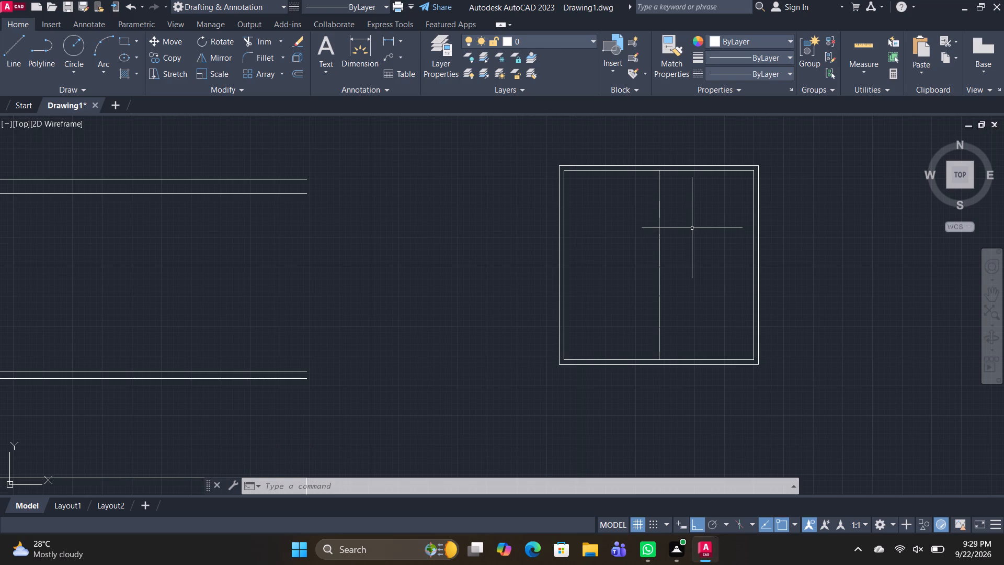
Offset the square's vertical centre line 1'8" to both the left and the right.
type("O 1")
type("'6")
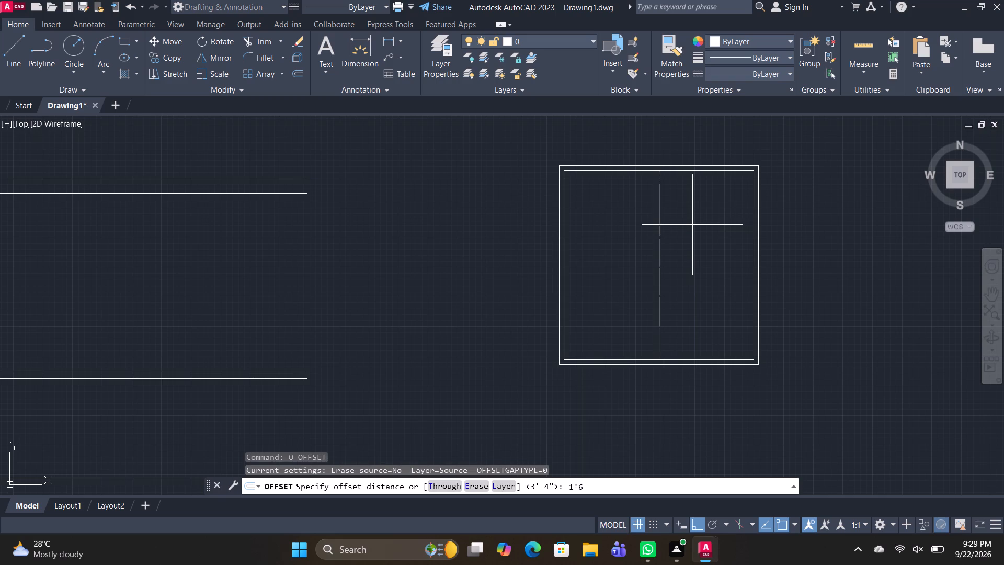
key("BackSpace")
key("8")
key("shift+quotedbl")
key("Return")
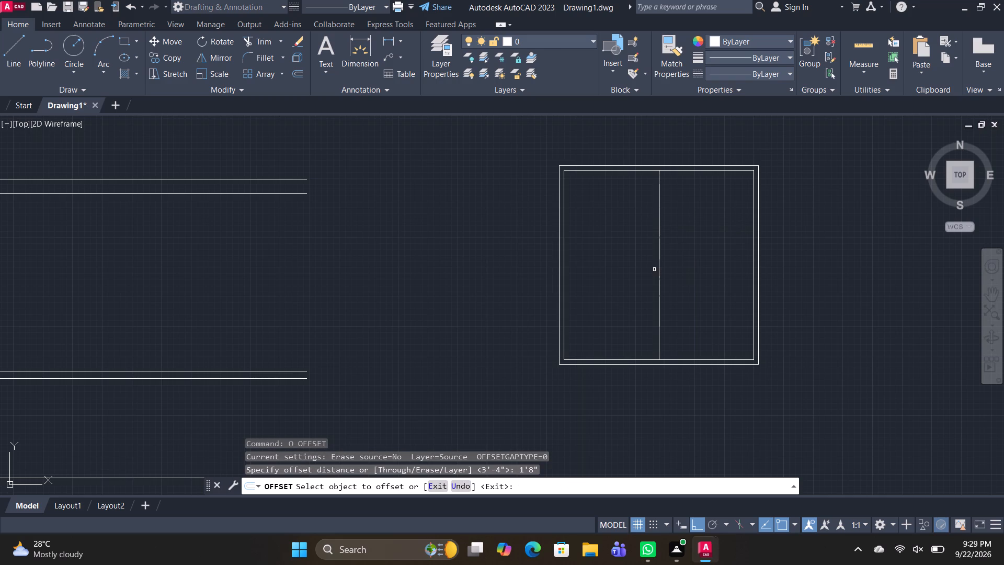
left_click(659, 270)
left_click(625, 267)
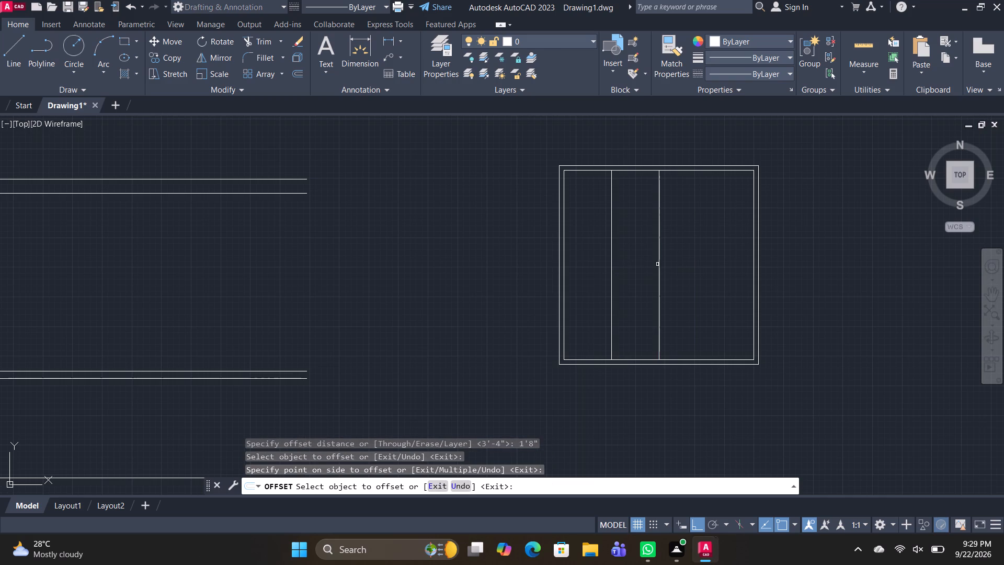
left_click(658, 265)
left_click(689, 262)
key("space")
key("space")
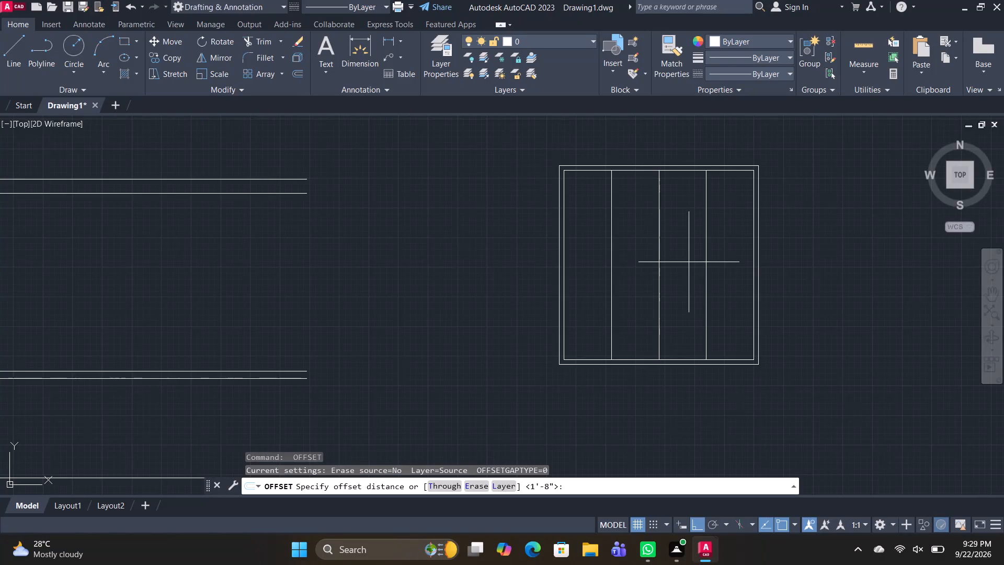
Offset the two vertical lines flanking the square's centre line 2" outward, towards the sides of the square.
key("2")
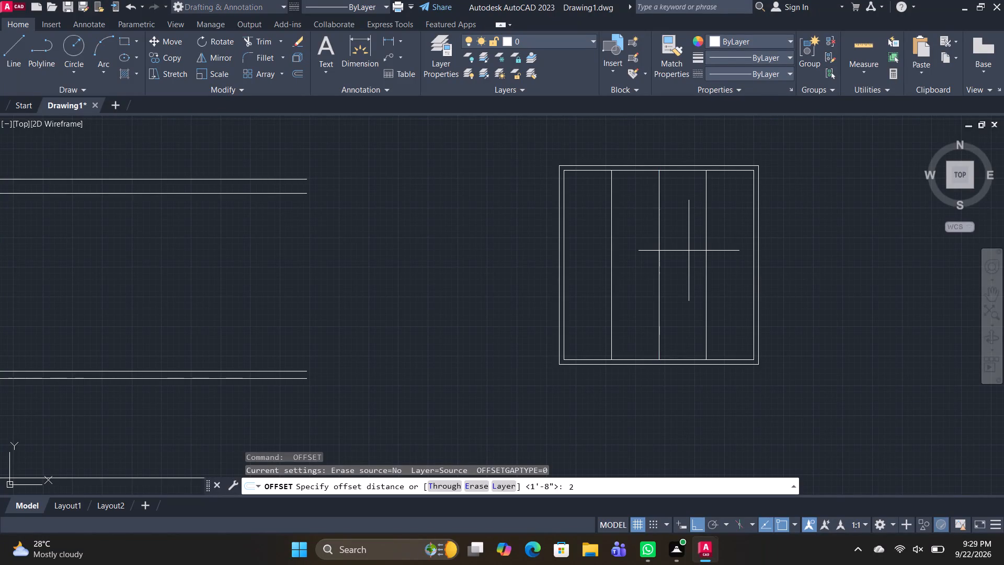
key("shift+quotedbl")
key("Return")
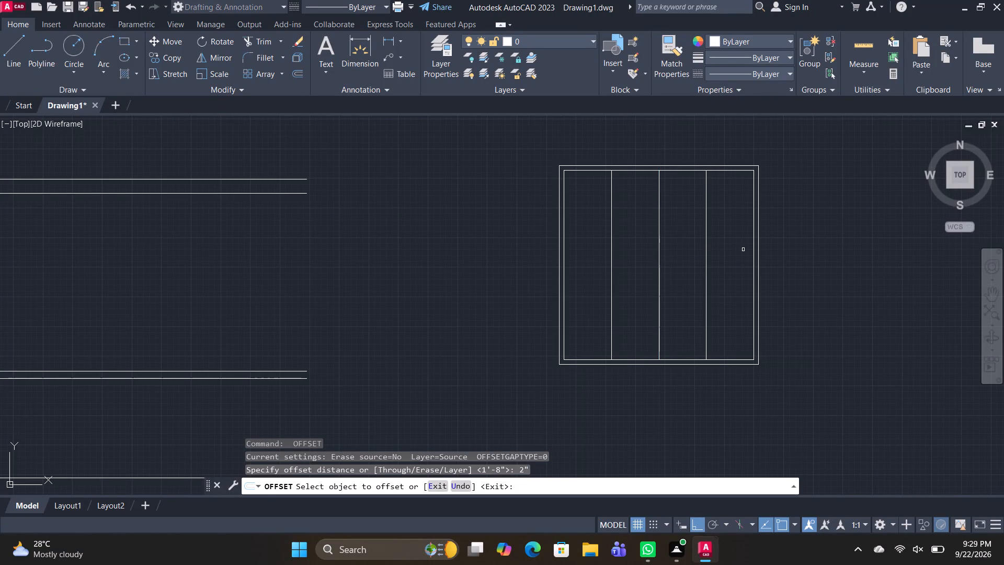
left_click(705, 274)
scroll(718, 267, "up", 2)
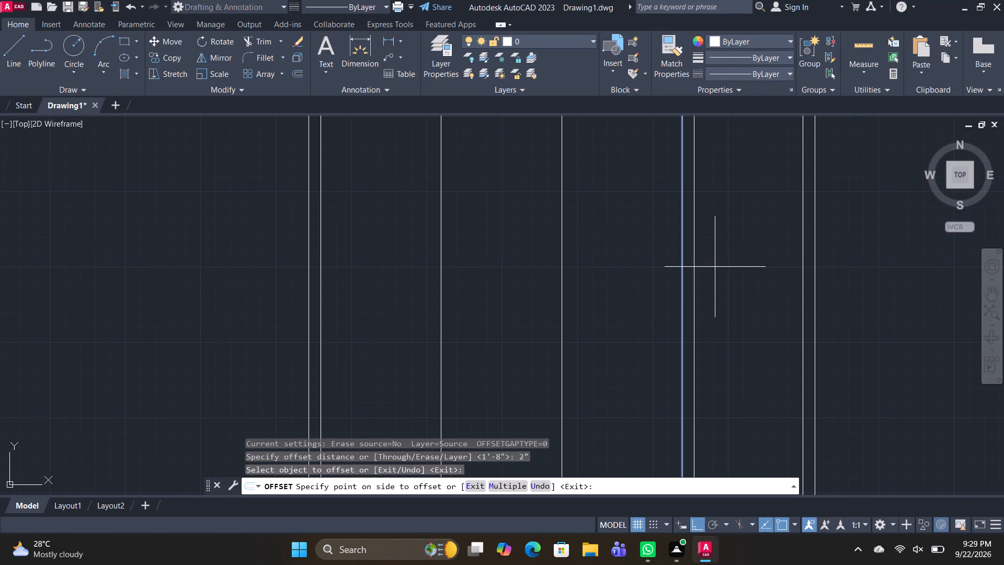
left_click(693, 281)
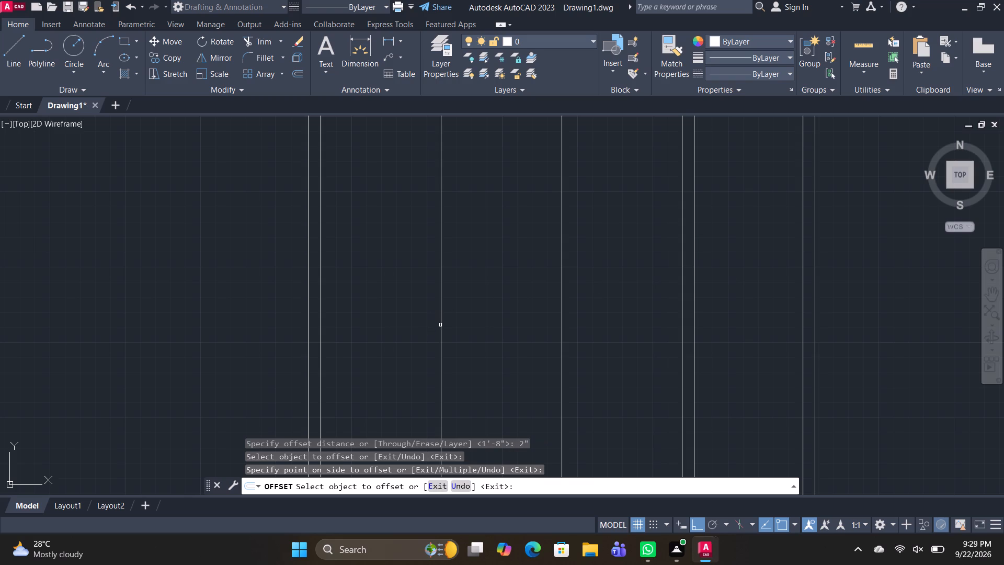
left_click(440, 325)
left_click(405, 325)
scroll(448, 293, "down", 2)
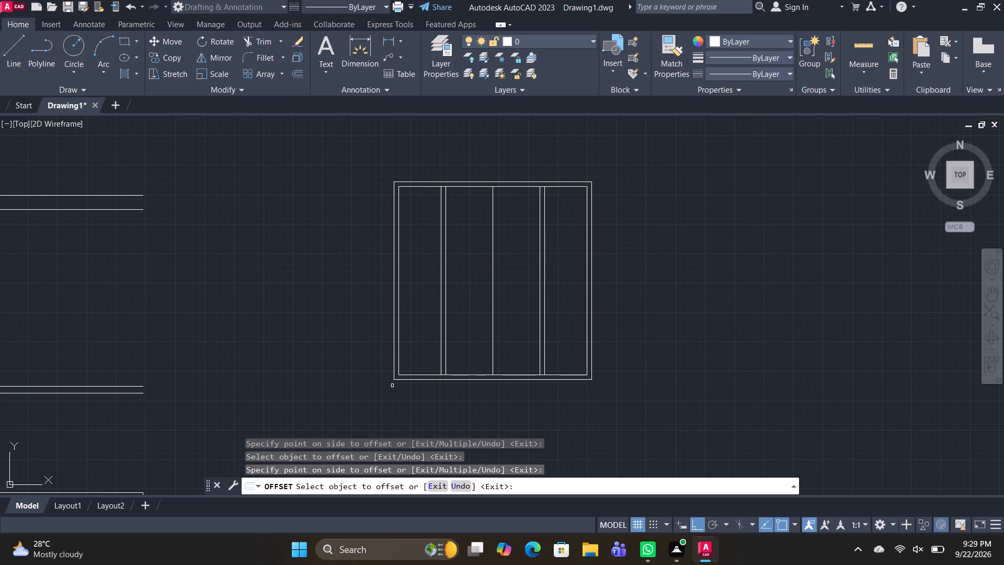
key("Escape")
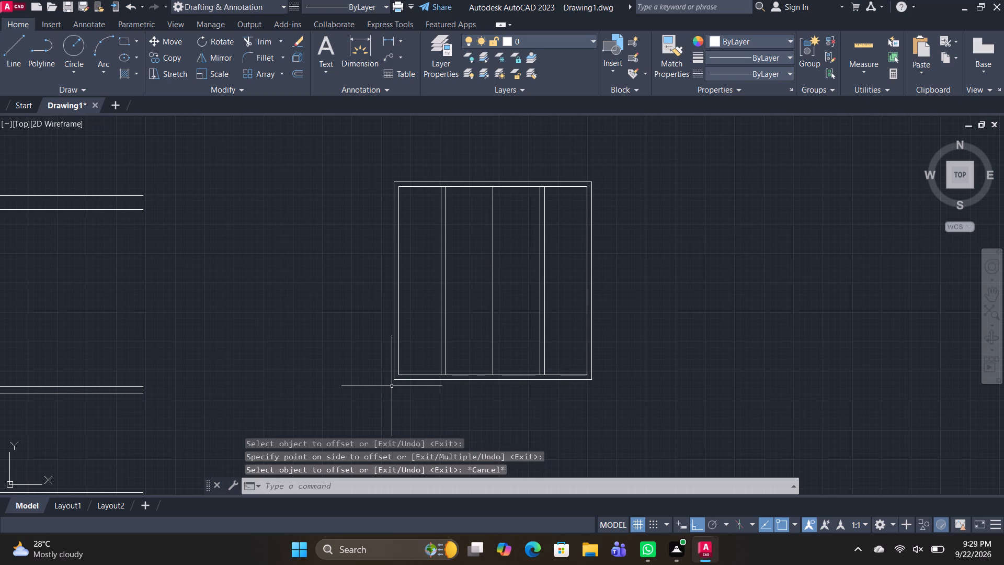
Draw a horizontal centre line from the midpoint of the inner square's left edge to its right edge.
type("L")
key("space")
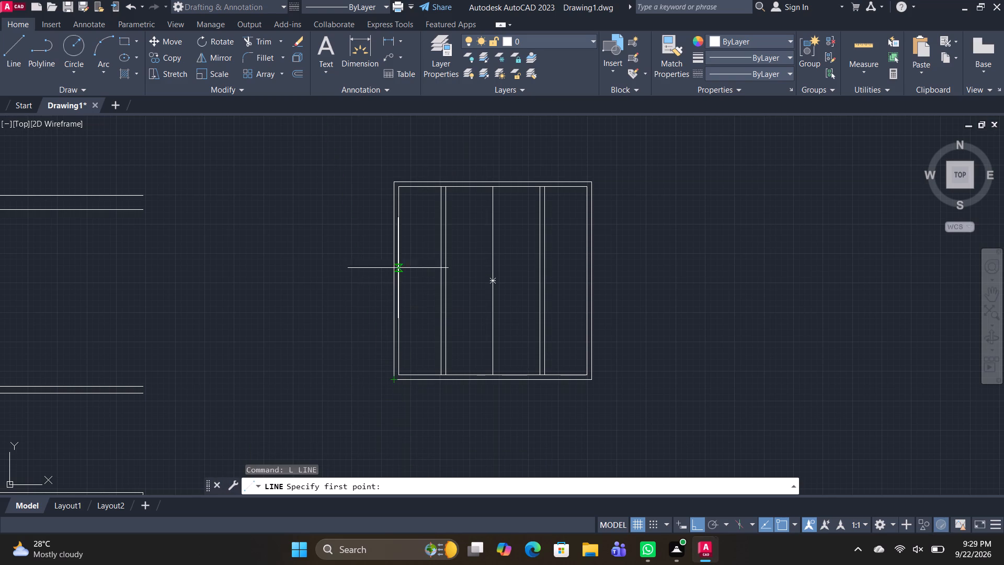
left_click(398, 279)
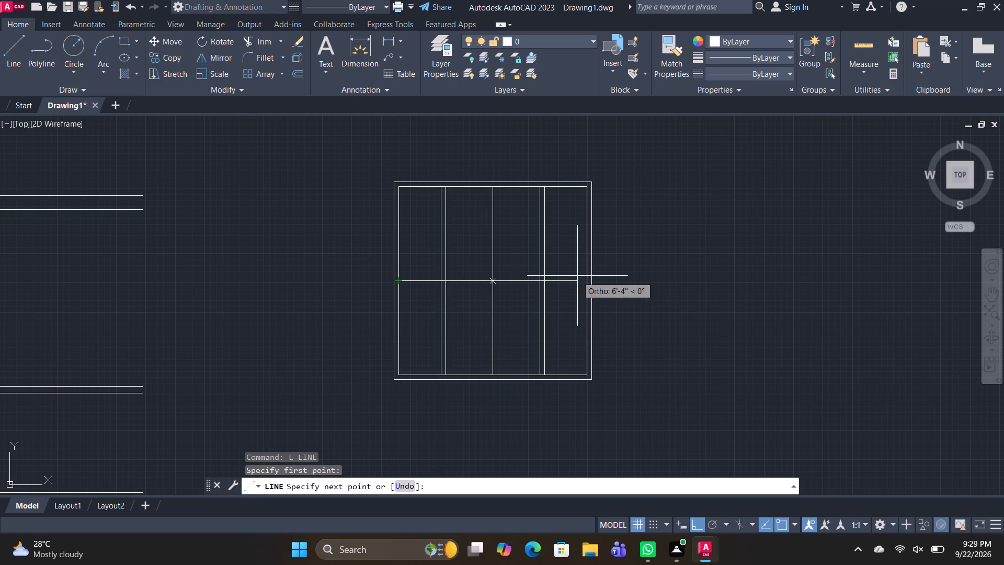
left_click(588, 280)
key("space")
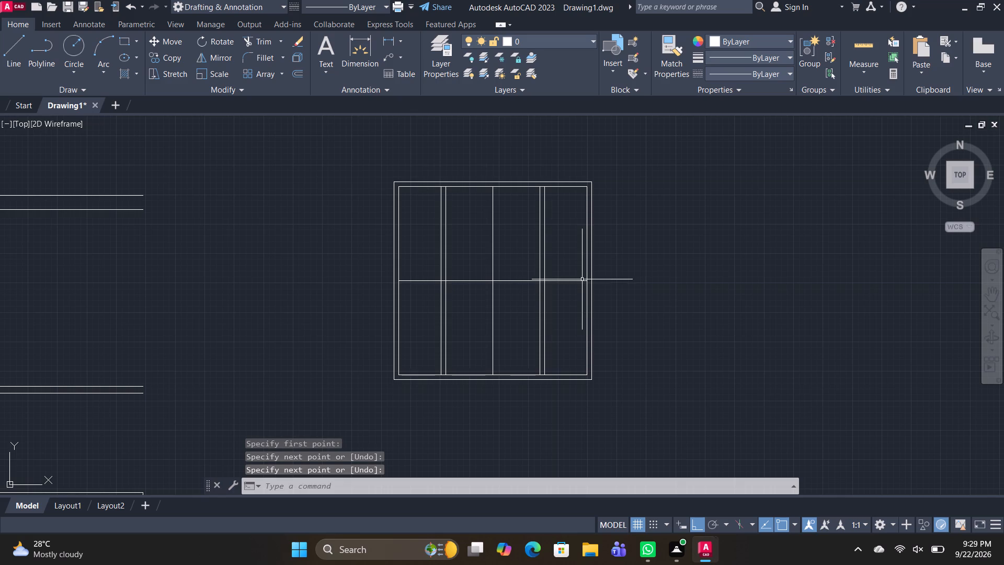
Offset the square's horizontal centre line 2" upward.
key("o")
key("space")
key("space")
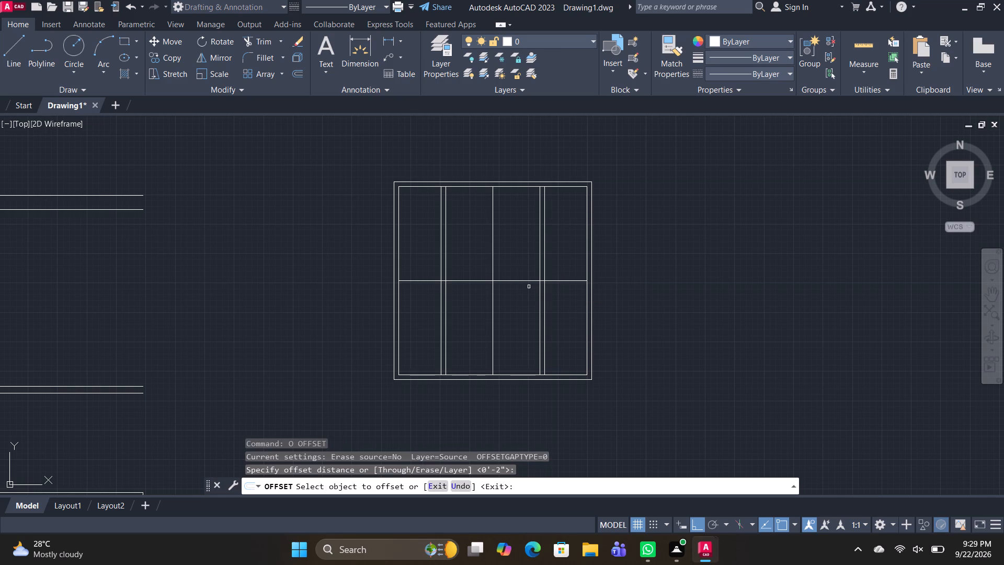
left_click(517, 280)
left_click(517, 270)
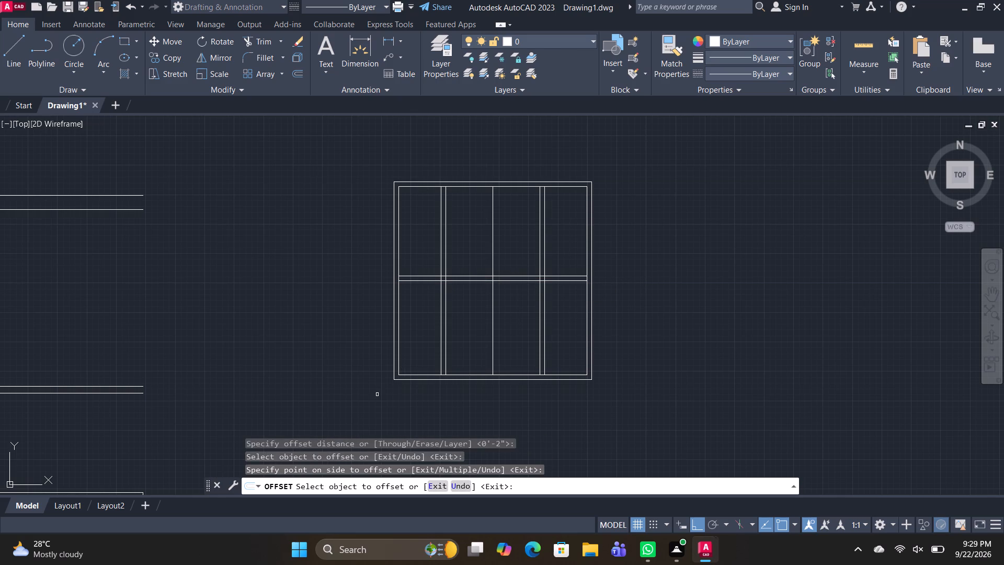
scroll(369, 387, "up", 1)
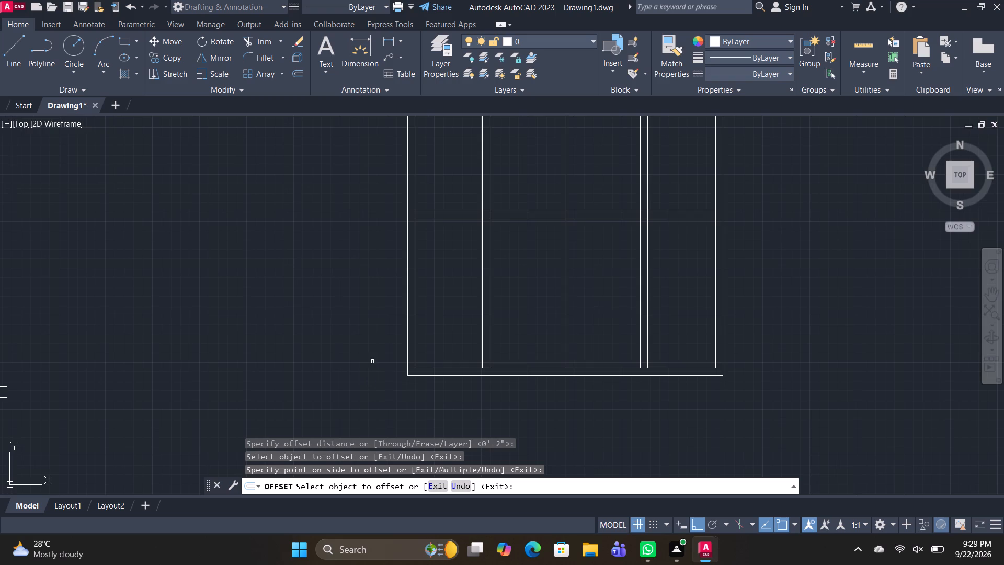
scroll(450, 183, "up", 2)
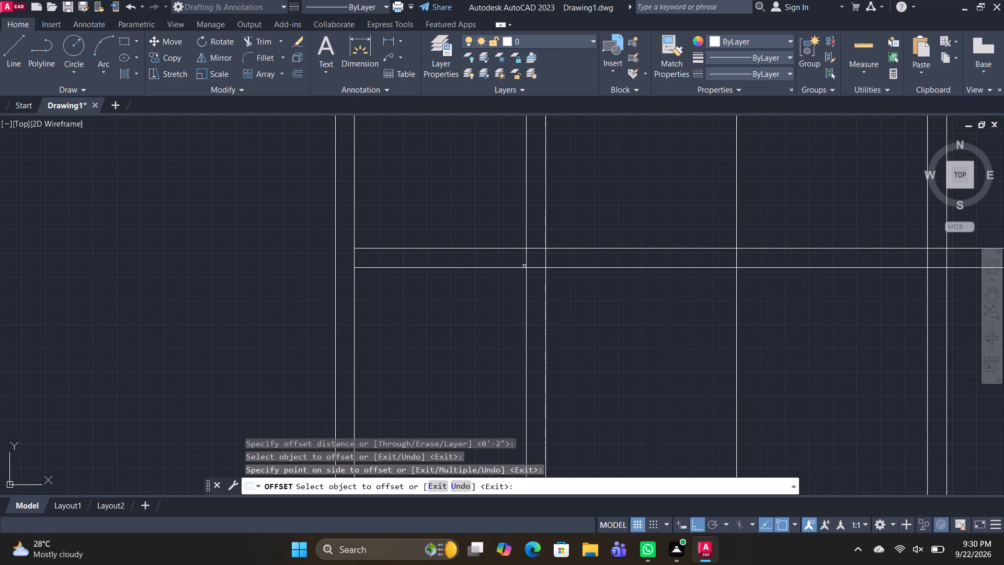
left_click_drag(522, 264, 544, 251)
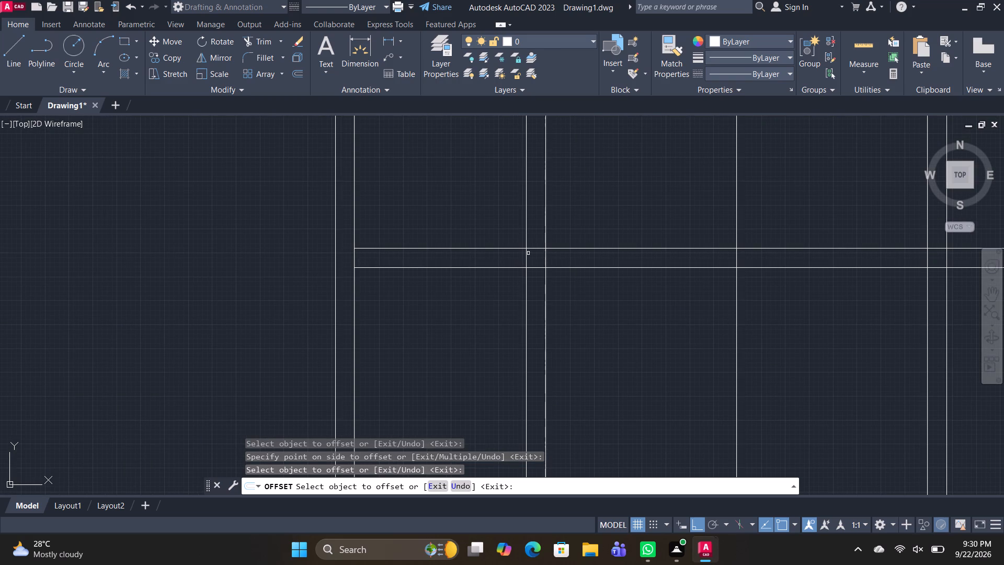
key("Escape")
Trim all line segments inside the crossing of the horizontal pair and the left vertical pair to leave an open junction.
key("t")
key("r")
key("space")
left_click_drag(532, 248, 533, 253)
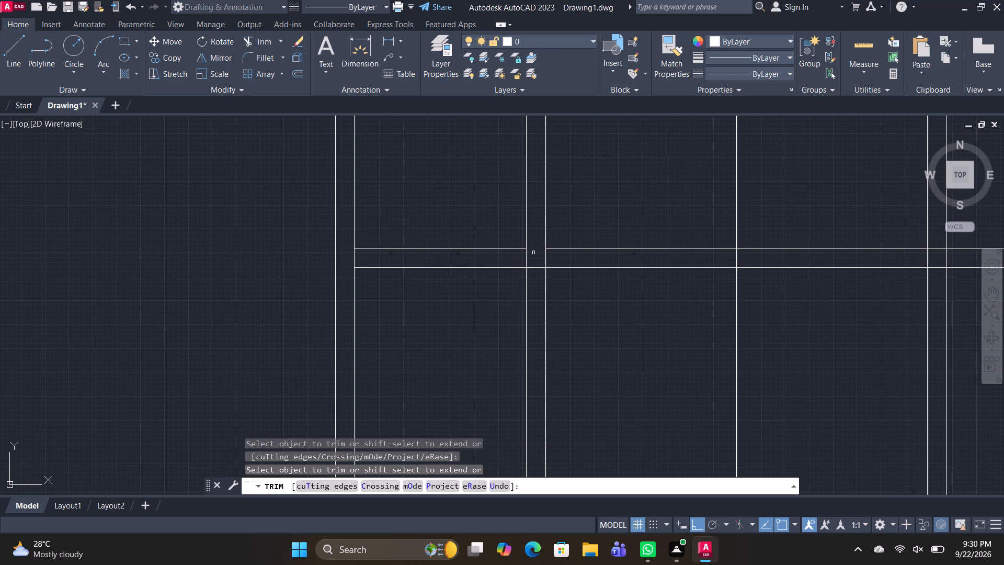
left_click_drag(533, 253, 520, 257)
left_click_drag(532, 257, 493, 257)
left_click_drag(512, 258, 552, 256)
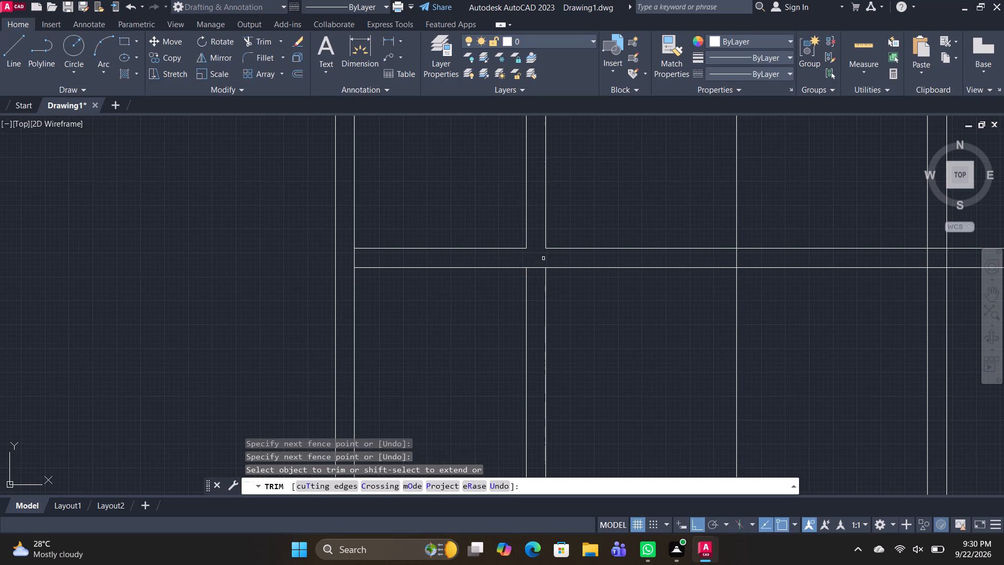
left_click_drag(542, 259, 541, 275)
Trim all line segments inside the crossing of the horizontal pair and the right vertical pair to leave an open junction.
scroll(594, 299, "down", 2)
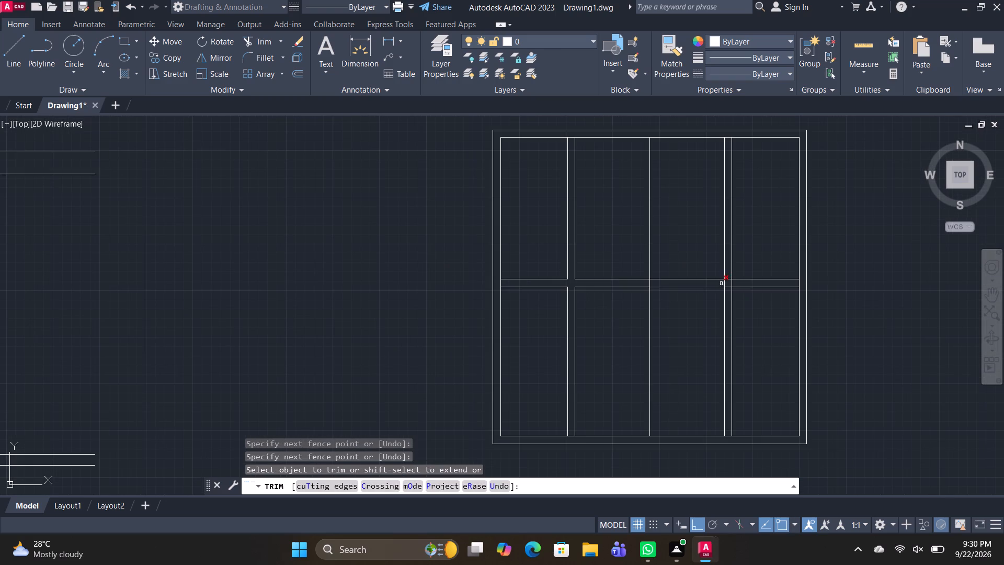
scroll(721, 281, "up", 2)
left_click_drag(709, 284, 757, 282)
left_click_drag(731, 272, 733, 286)
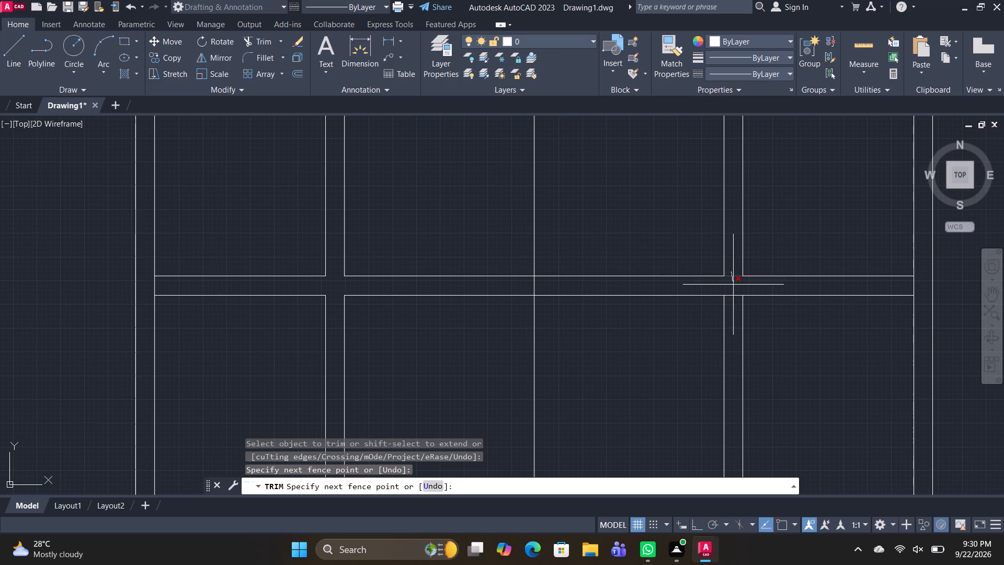
left_click_drag(733, 286, 735, 303)
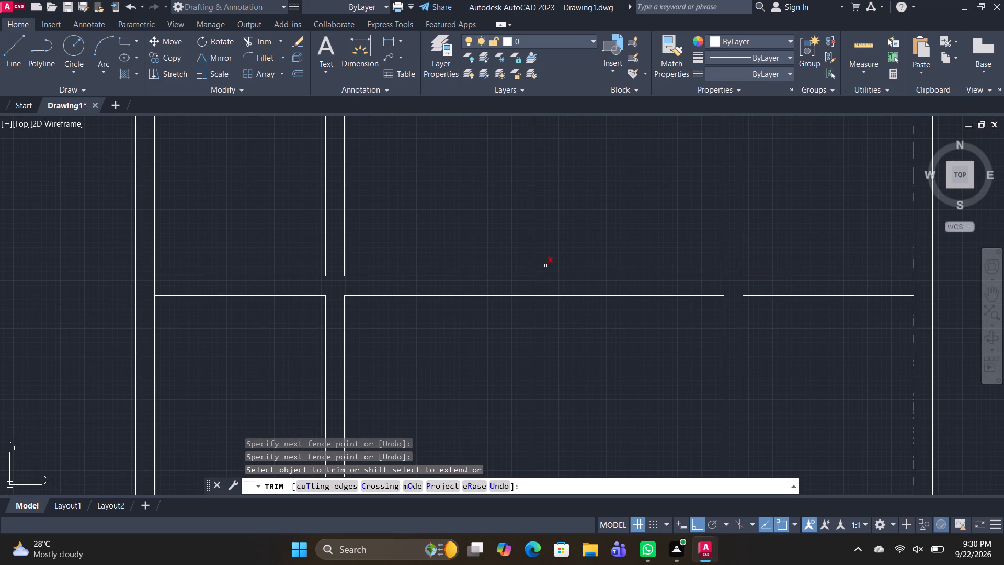
scroll(552, 261, "down", 1)
scroll(606, 351, "down", 1)
scroll(720, 309, "up", 1)
scroll(509, 296, "down", 1)
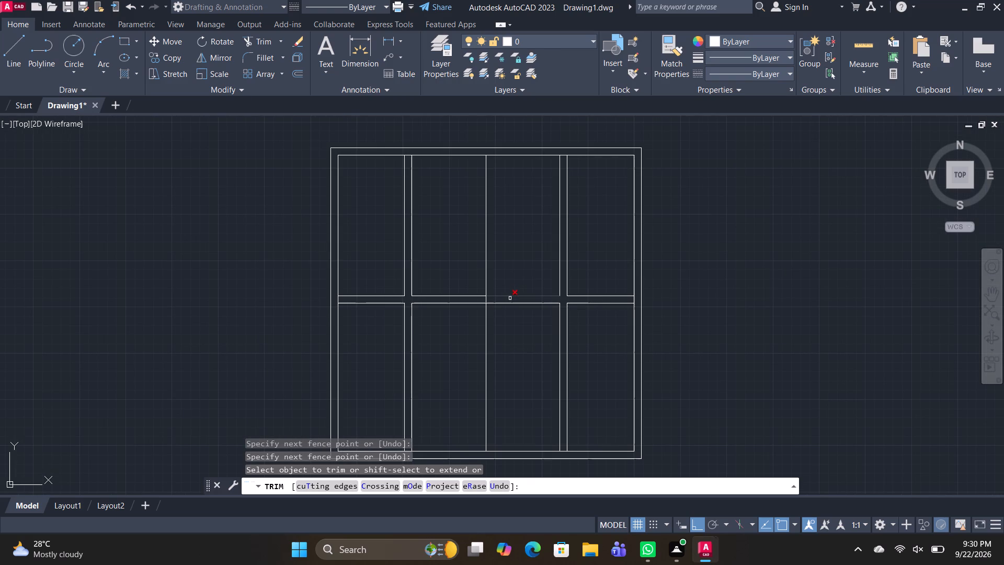
key("l")
key("Escape")
Draw a diagonal from the top end of the vertical centre line to the bottom-left corner of the upper middle panel.
type("L")
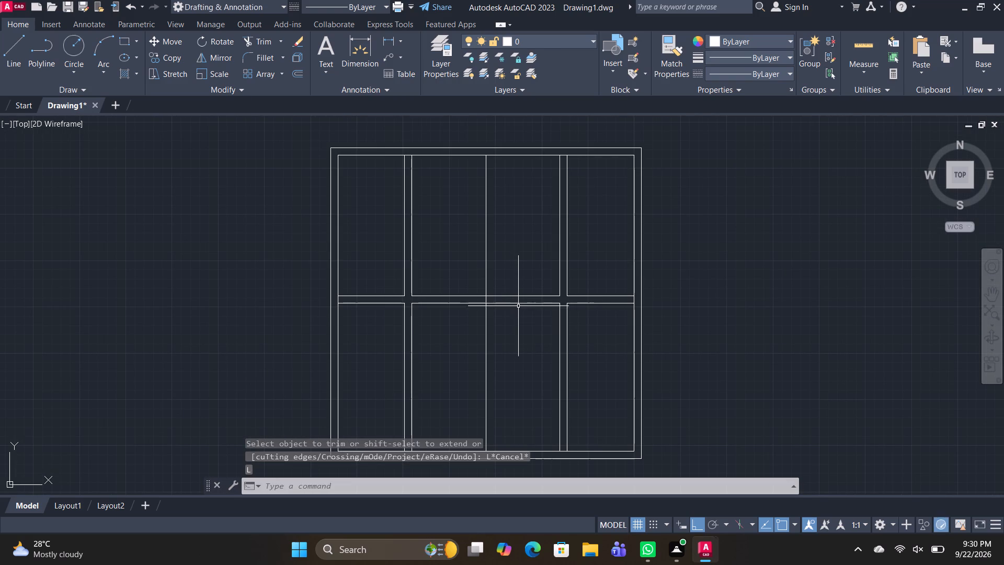
key("space")
scroll(517, 288, "down", 1)
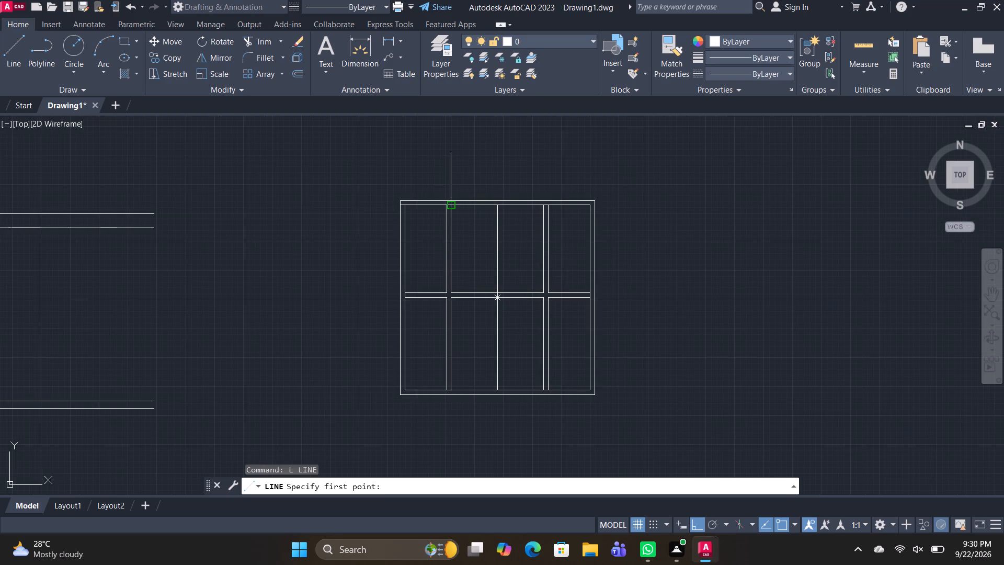
left_click(496, 205)
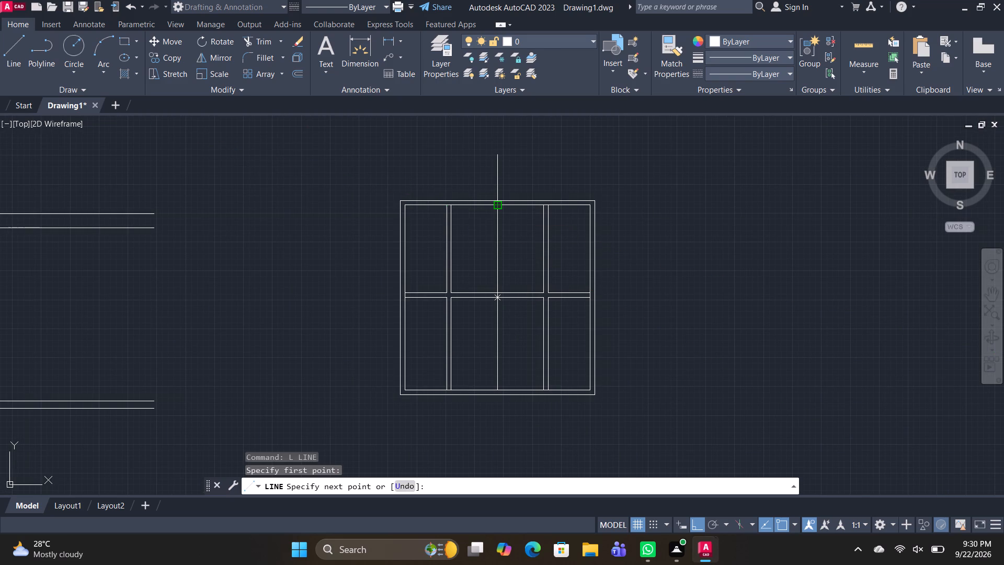
scroll(450, 295, "up", 1)
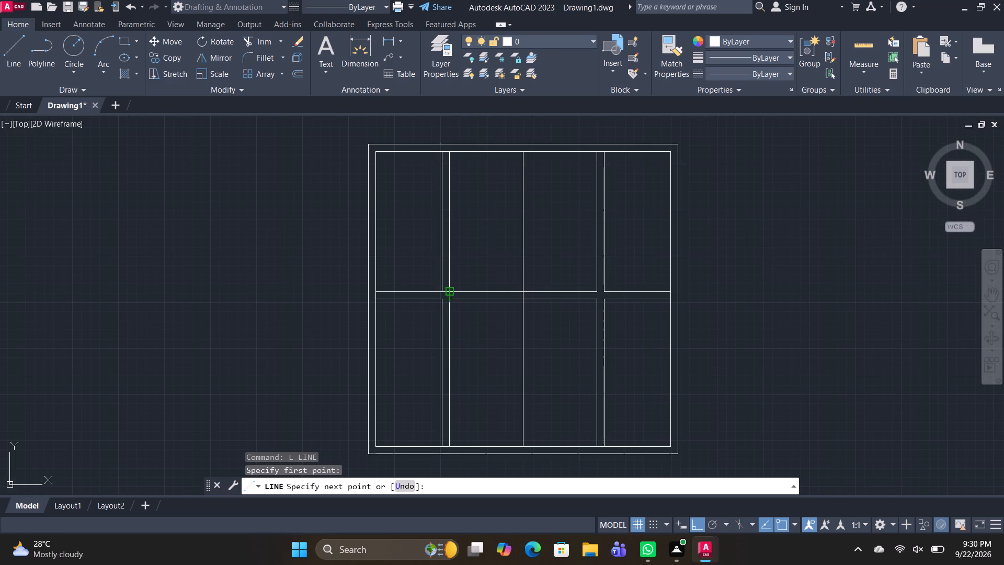
scroll(446, 292, "up", 3)
left_click(455, 285)
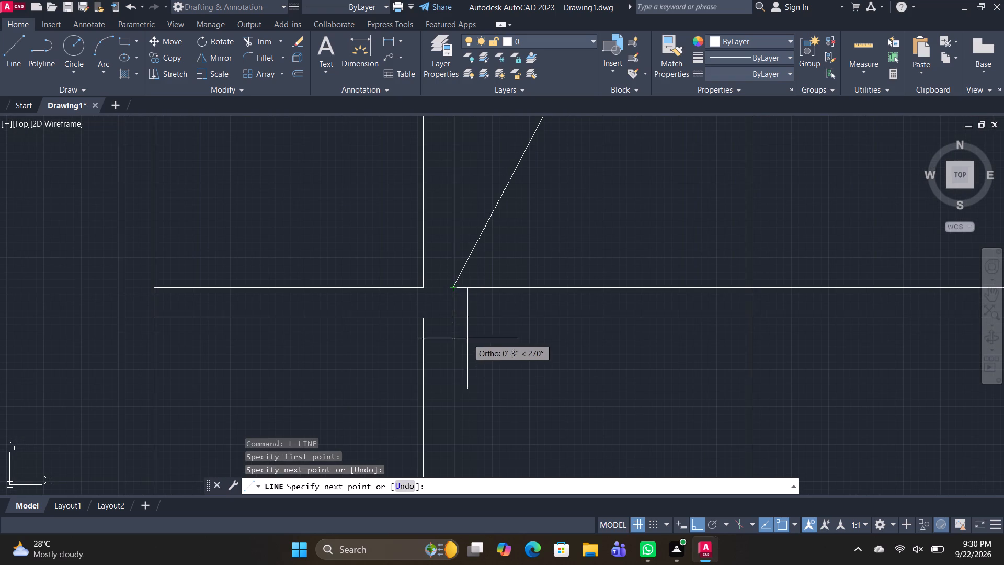
key("space")
Draw a diagonal from the top-left corner of the lower middle panel to the bottom end of the vertical centre line.
key("space")
left_click(454, 324)
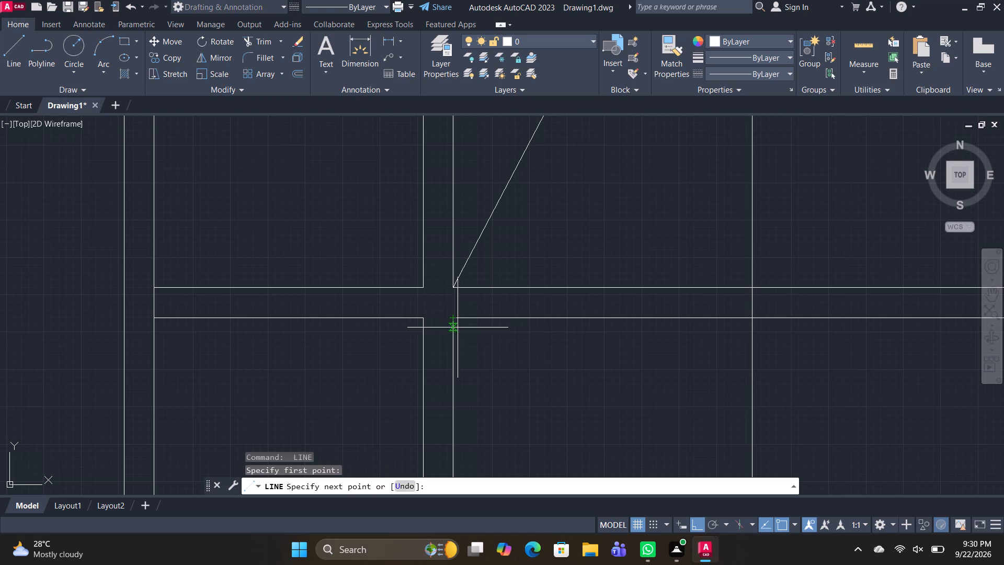
scroll(547, 427, "down", 3)
middle_click_drag(564, 412, 516, 327)
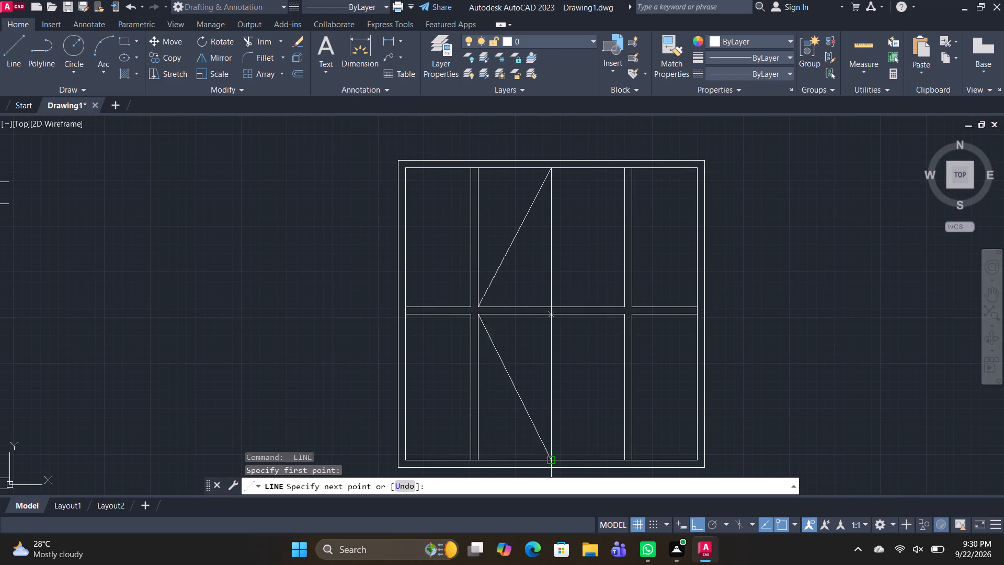
left_click(552, 458)
key("space")
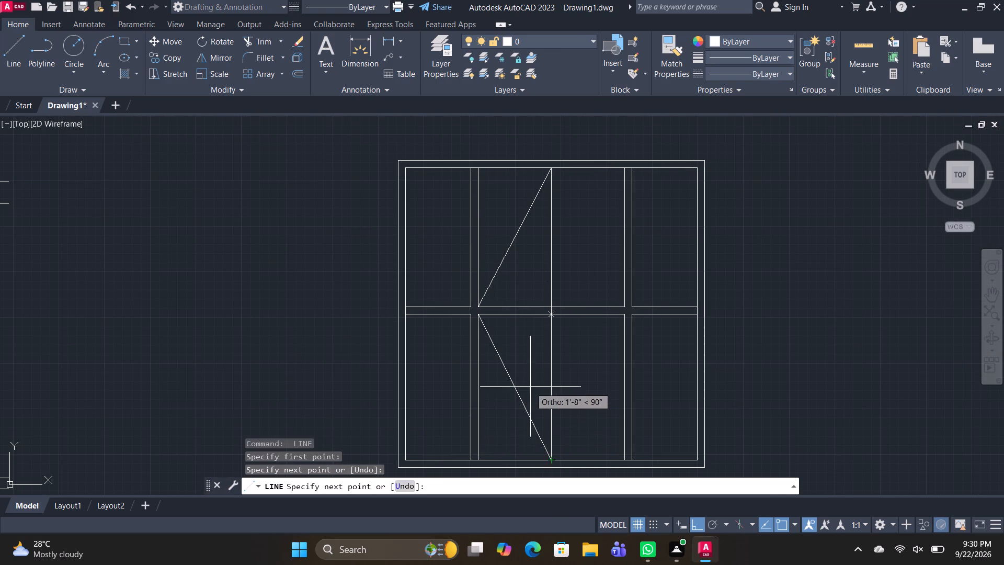
Mirror the upper and lower diagonals across the vertical centre line, keeping the originals.
left_click(509, 293)
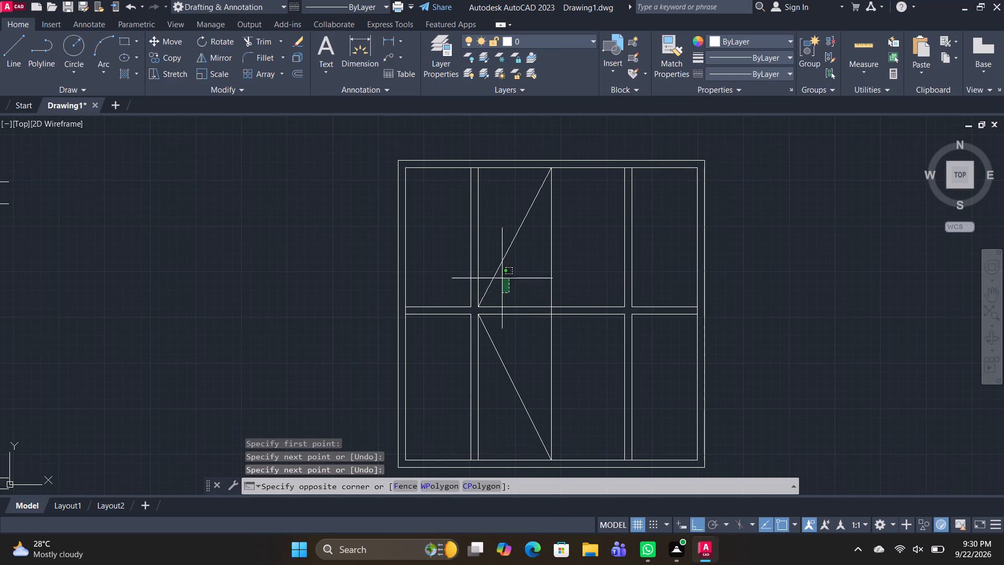
left_click(494, 257)
left_click(522, 369)
left_click_drag(491, 402, 497, 399)
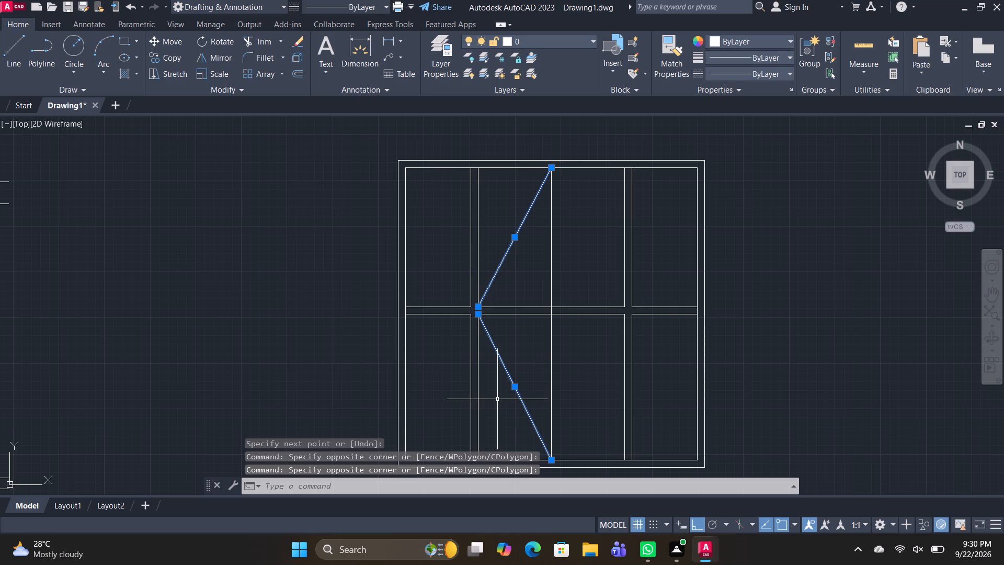
type("MI")
key("space")
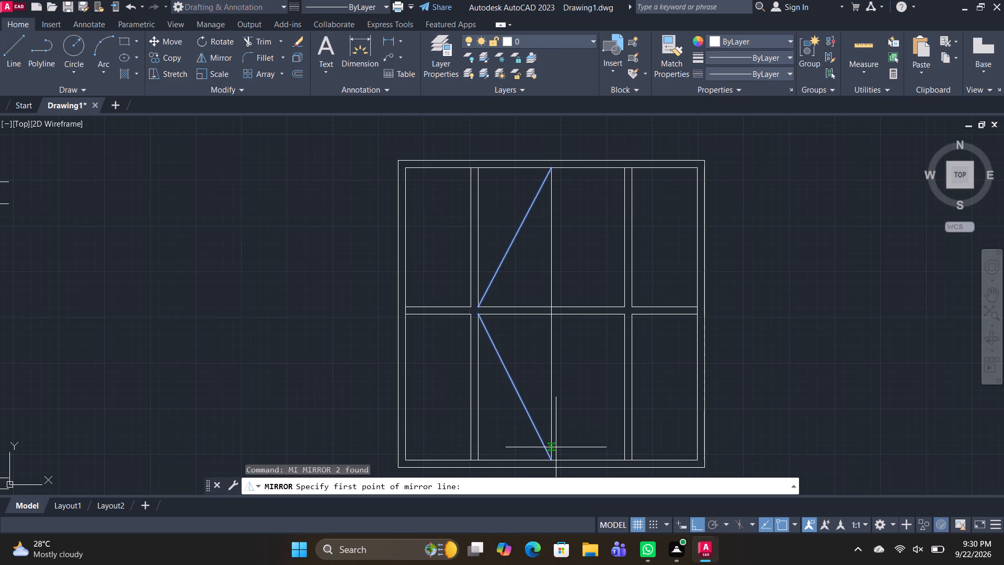
left_click_drag(552, 456, 552, 445)
left_click(551, 421)
key("space")
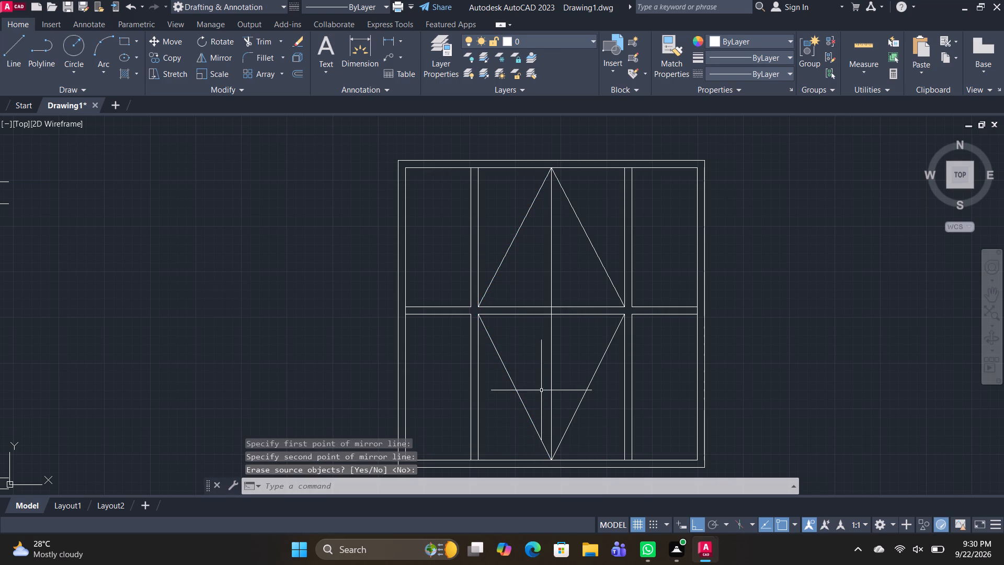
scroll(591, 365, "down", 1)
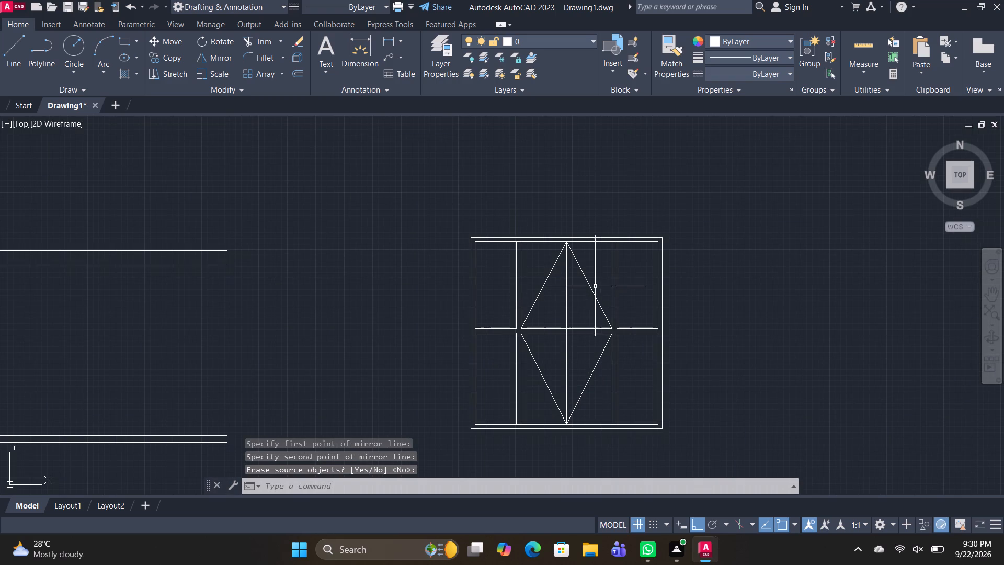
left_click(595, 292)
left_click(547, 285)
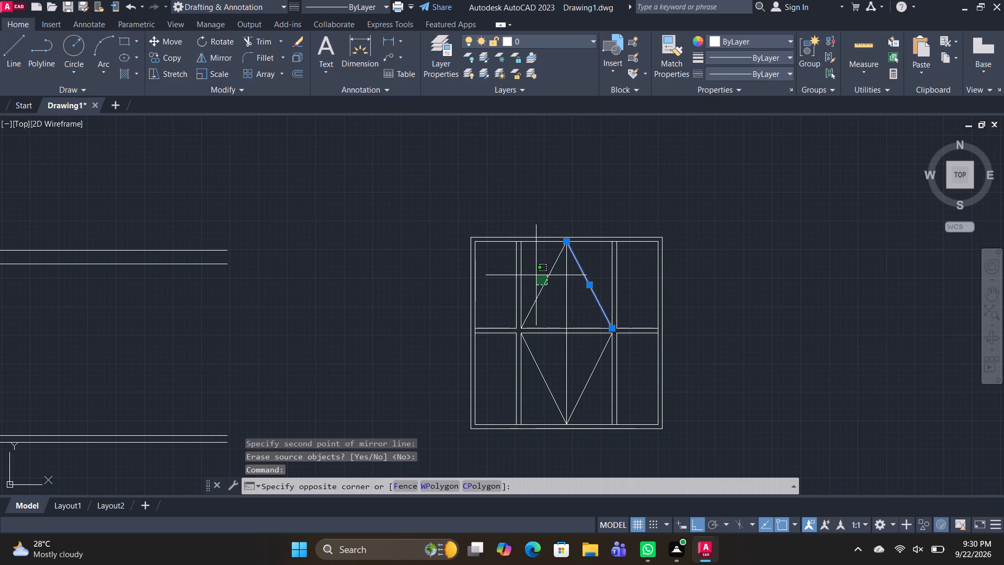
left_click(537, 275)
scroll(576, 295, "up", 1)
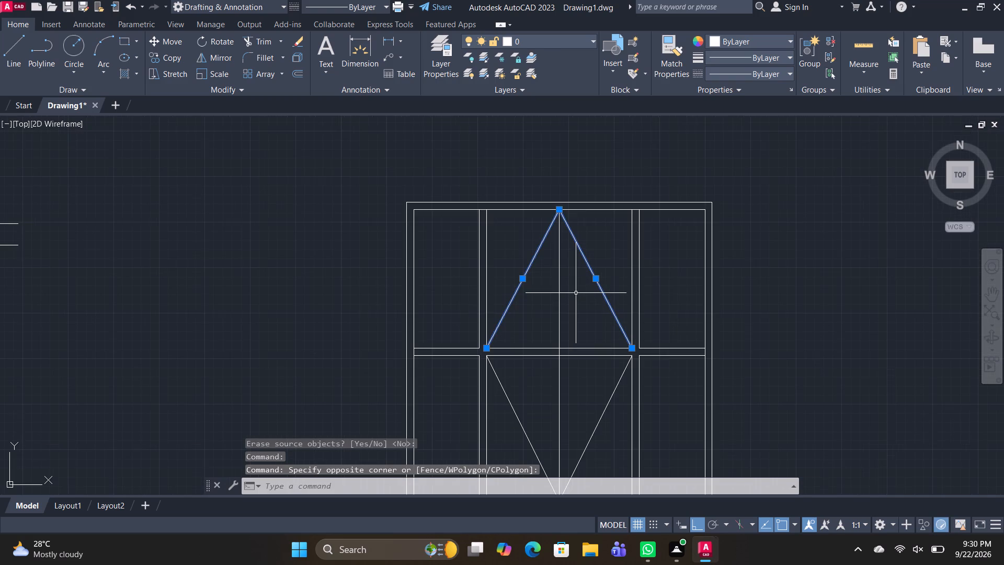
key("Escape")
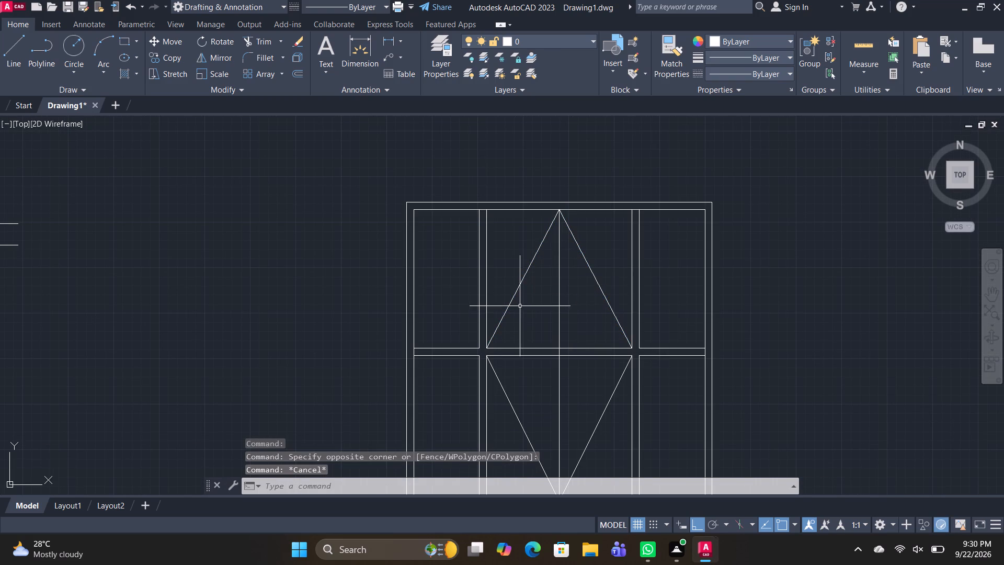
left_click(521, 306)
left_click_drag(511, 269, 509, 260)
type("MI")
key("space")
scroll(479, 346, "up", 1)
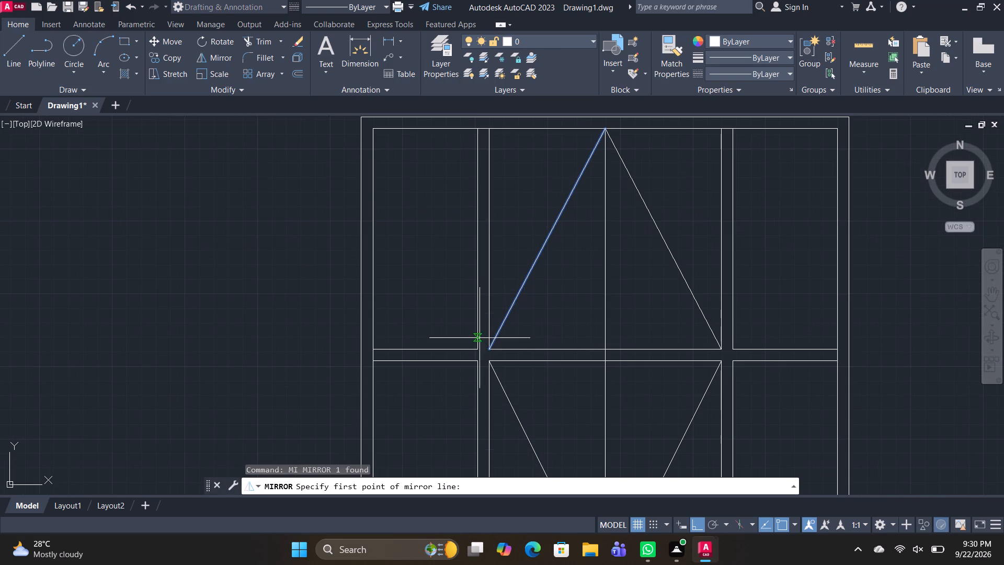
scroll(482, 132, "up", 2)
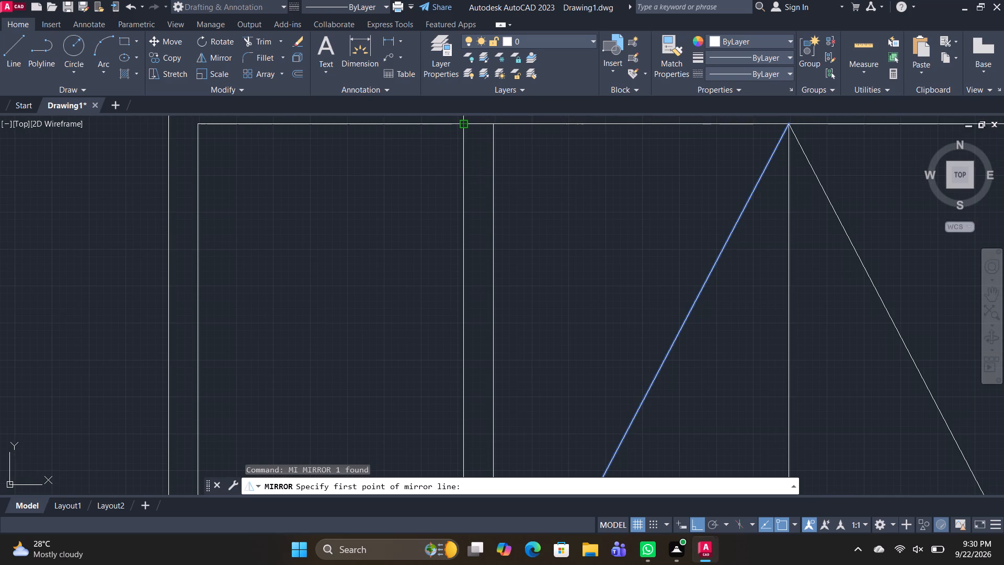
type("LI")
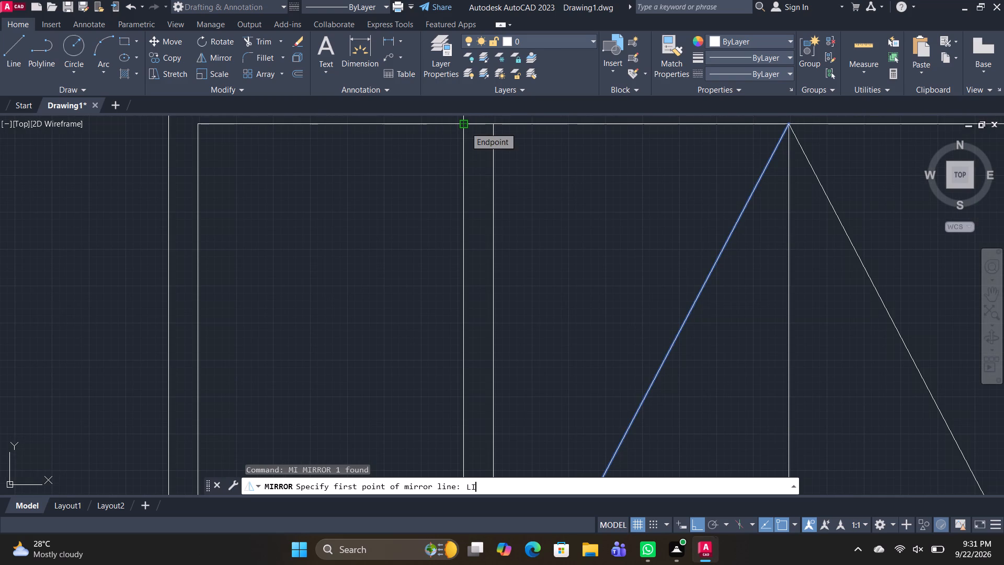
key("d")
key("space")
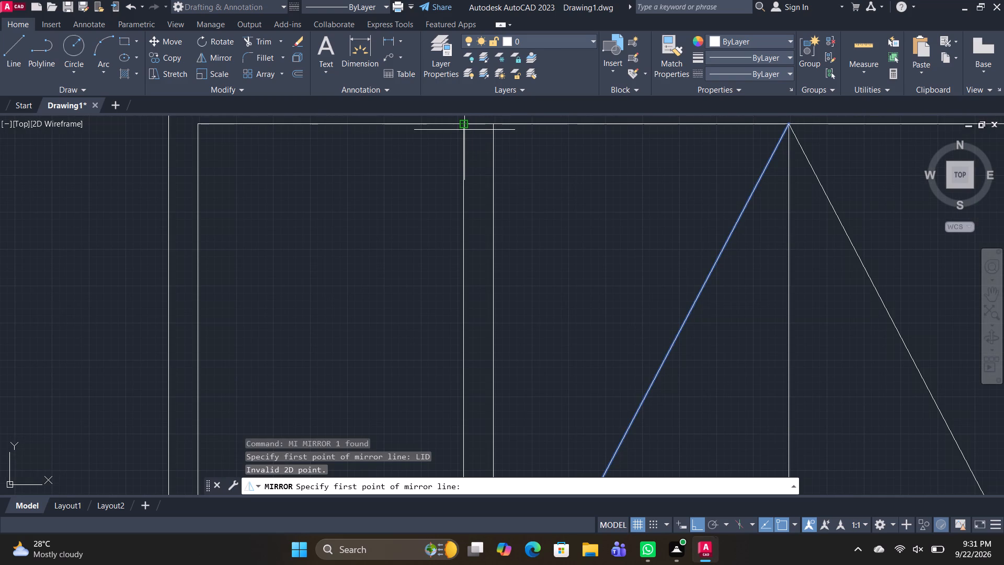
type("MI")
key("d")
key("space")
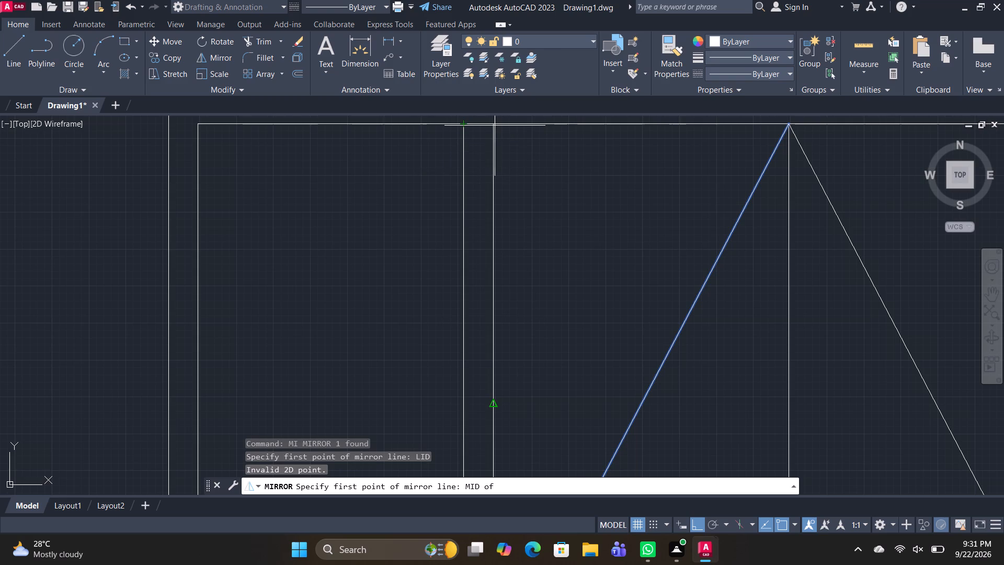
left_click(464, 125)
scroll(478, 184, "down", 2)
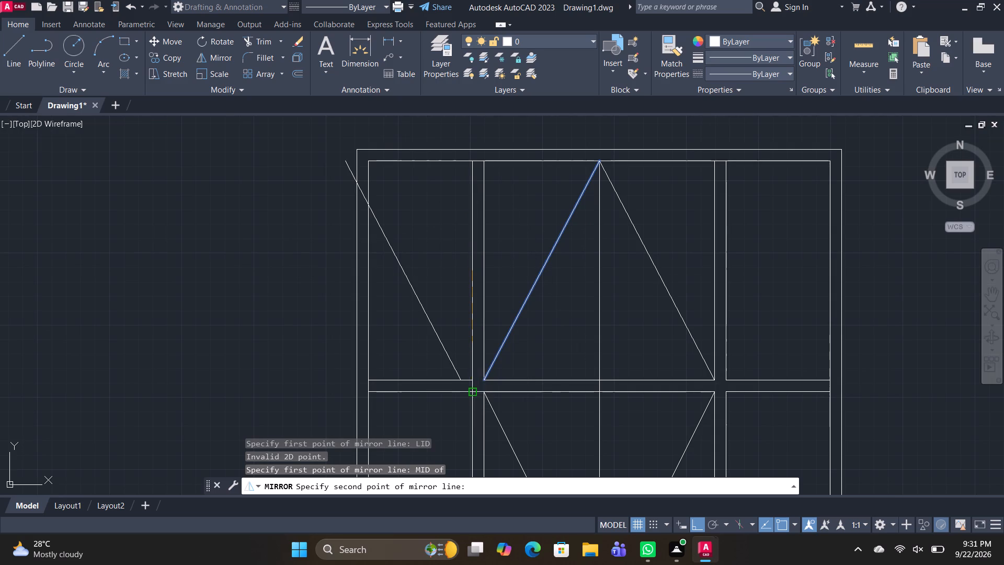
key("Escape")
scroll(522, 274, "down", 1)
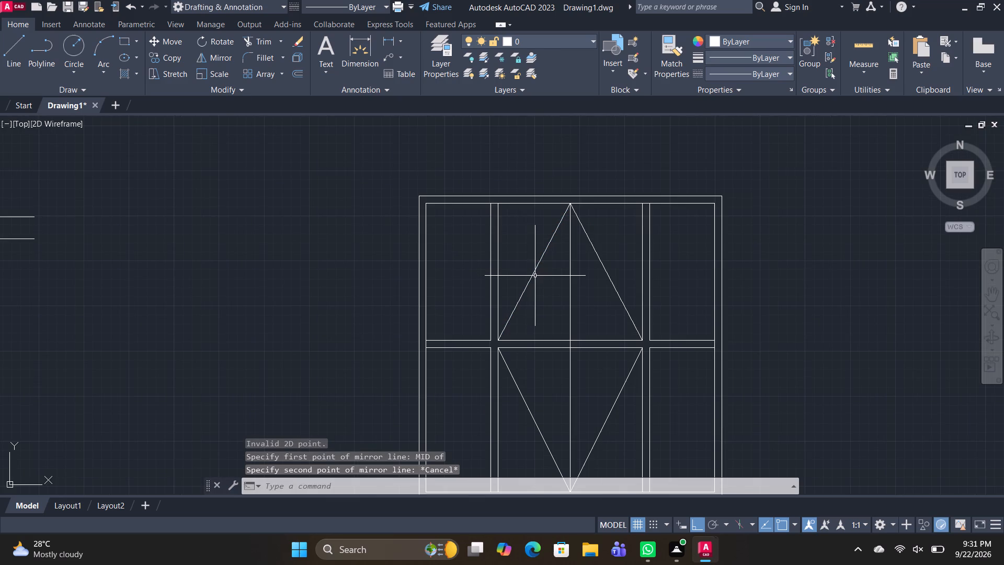
Move the whole window, without ortho, from its left-side midpoint into the upper band of the outline, near the left wall and overlapping the lower line pair.
scroll(538, 248, "down", 2)
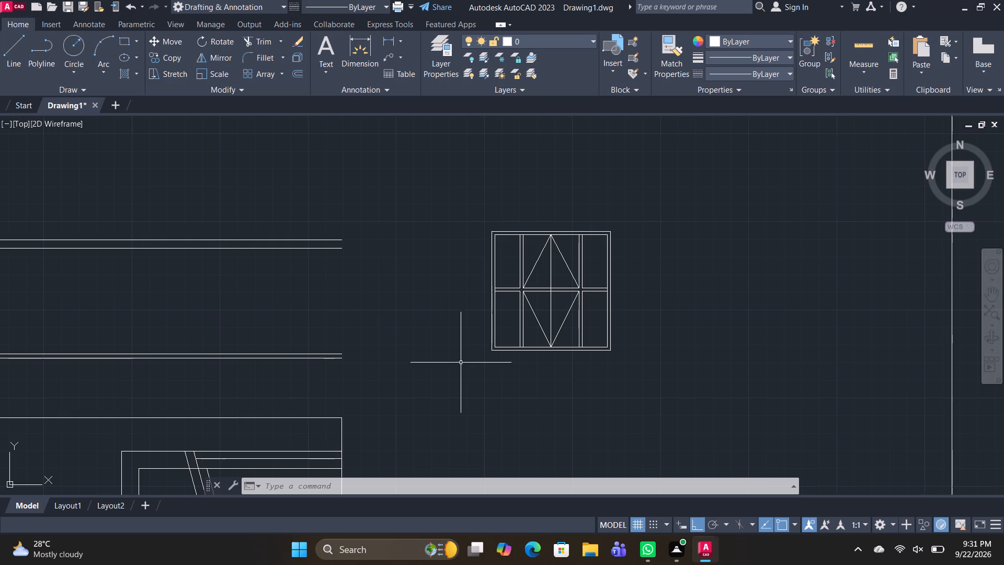
left_click(633, 377)
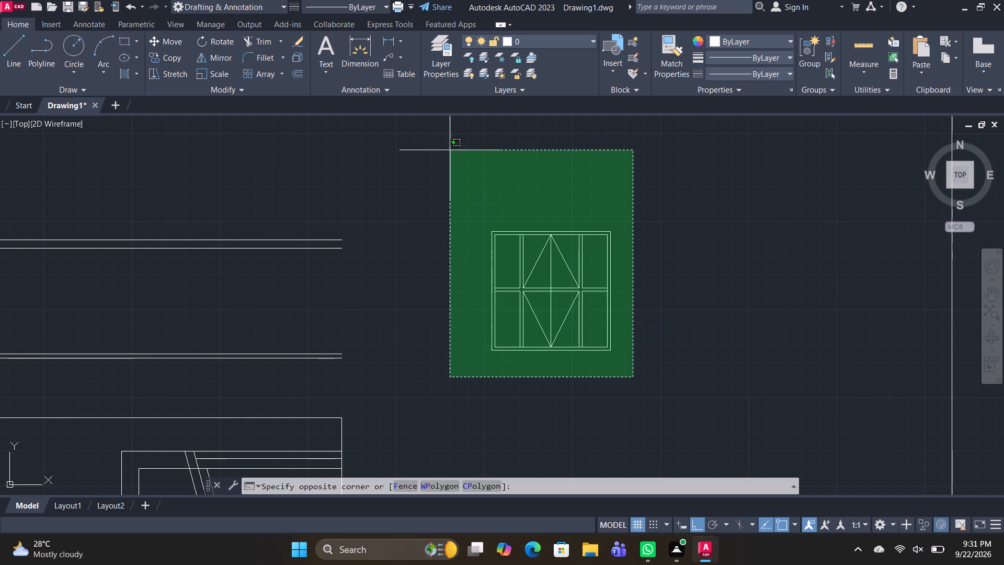
left_click(419, 193)
type("M")
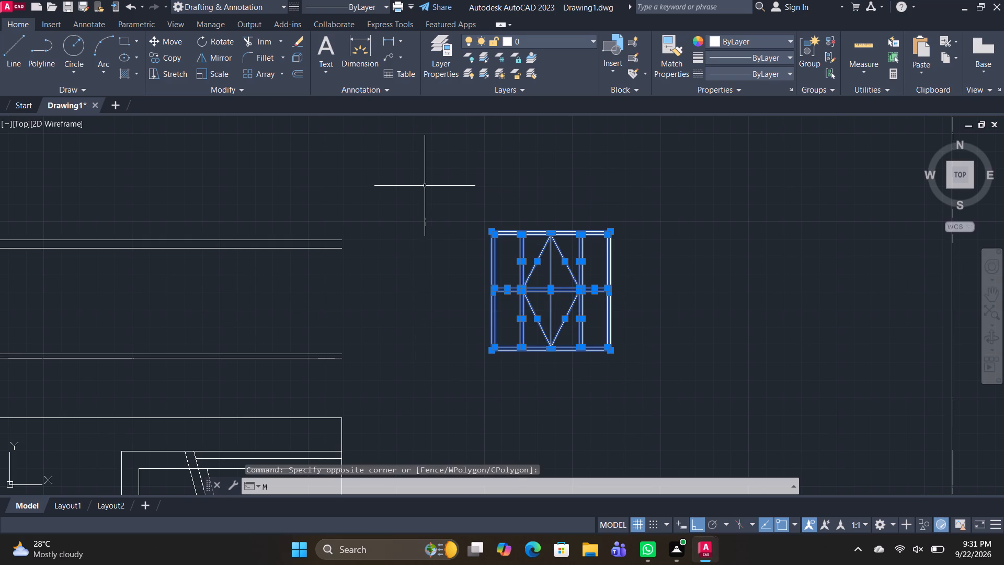
key("space")
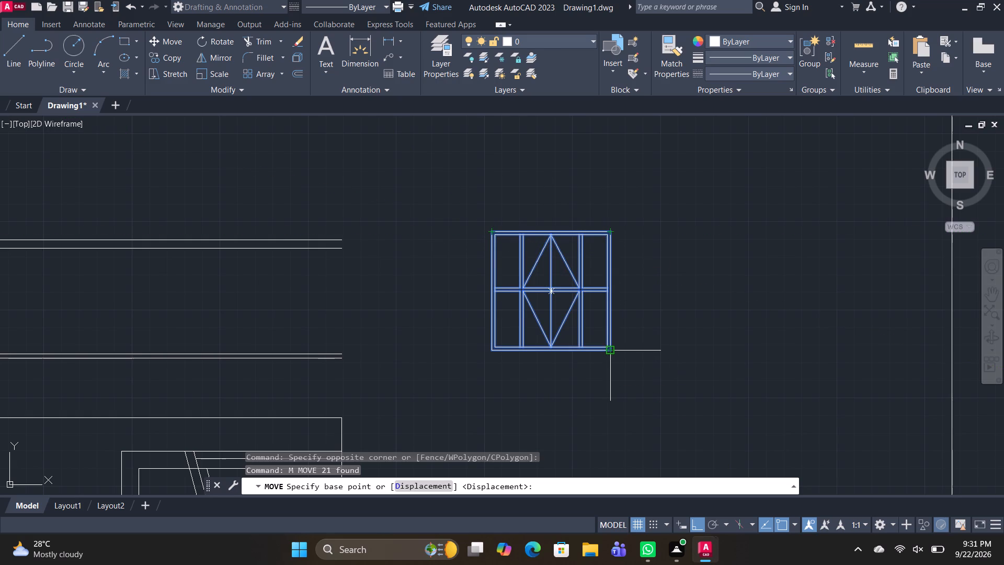
left_click(490, 289)
middle_click_drag(190, 315, 449, 351)
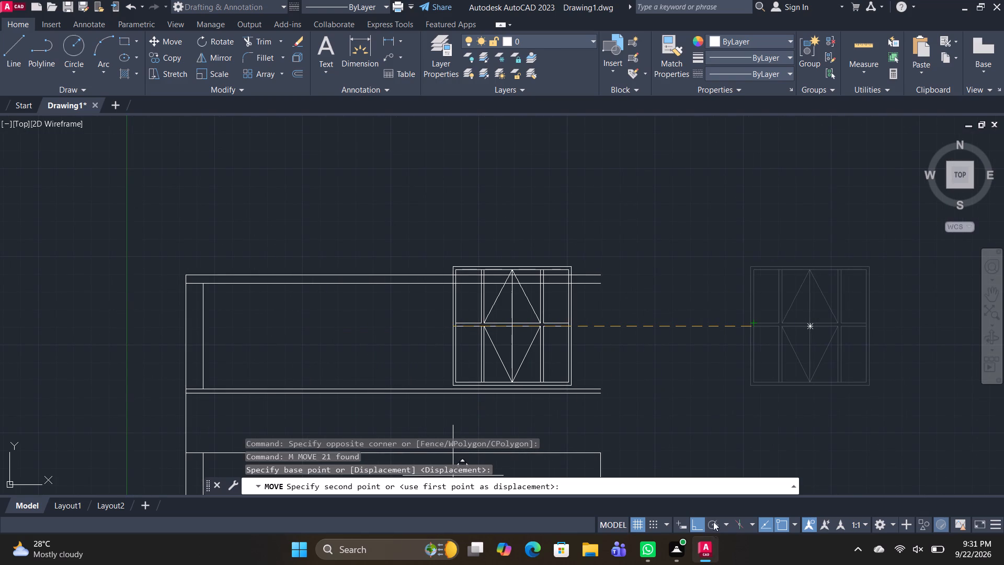
left_click(700, 524)
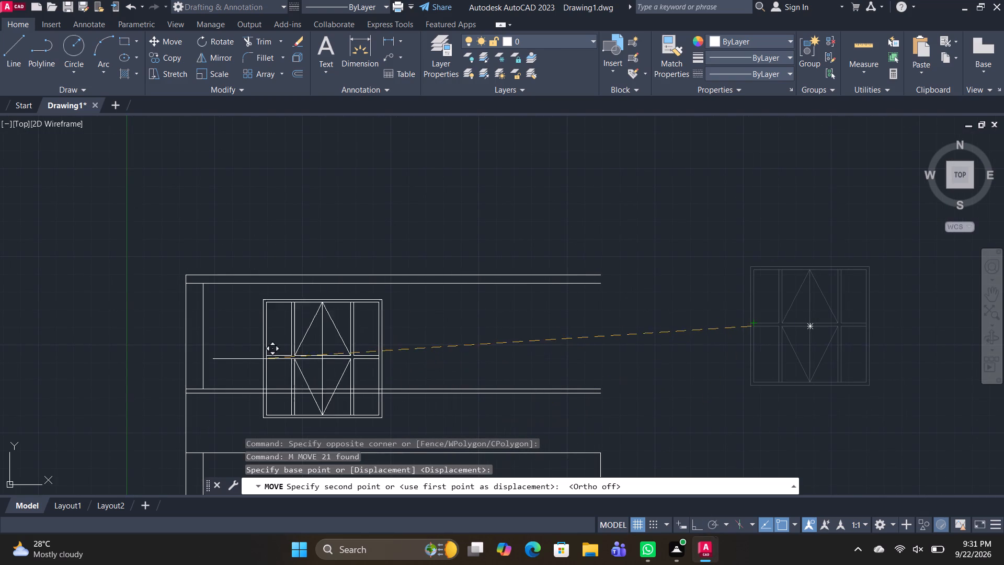
left_click(241, 362)
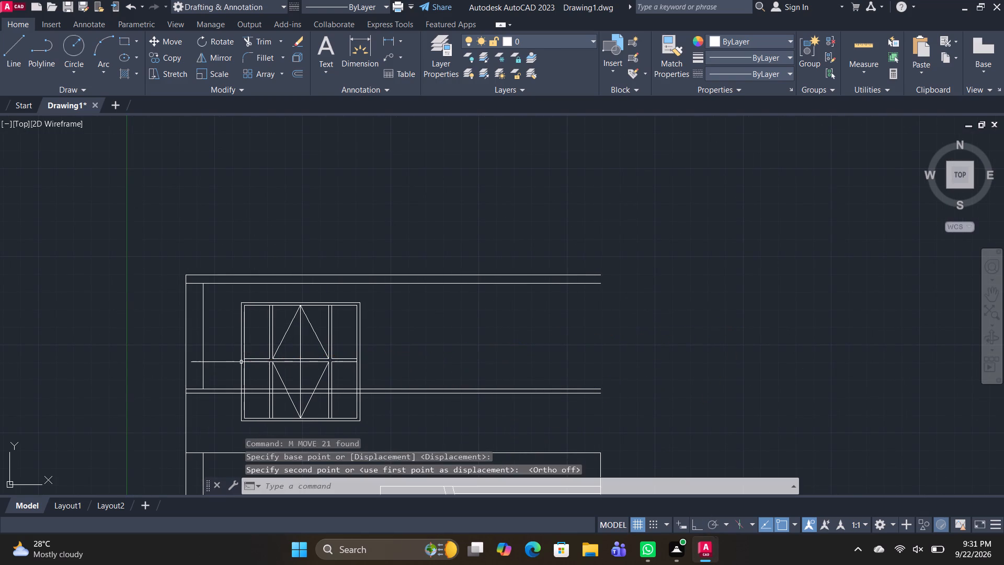
Trim away all parts of the window that extend below the lower horizontal line pair.
type("TR")
key("space")
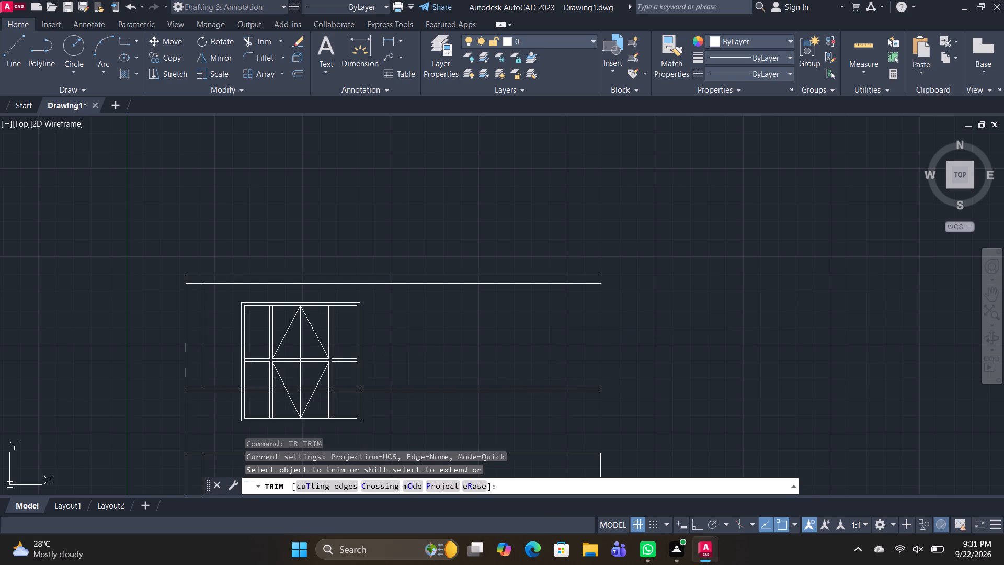
left_click_drag(235, 411, 281, 405)
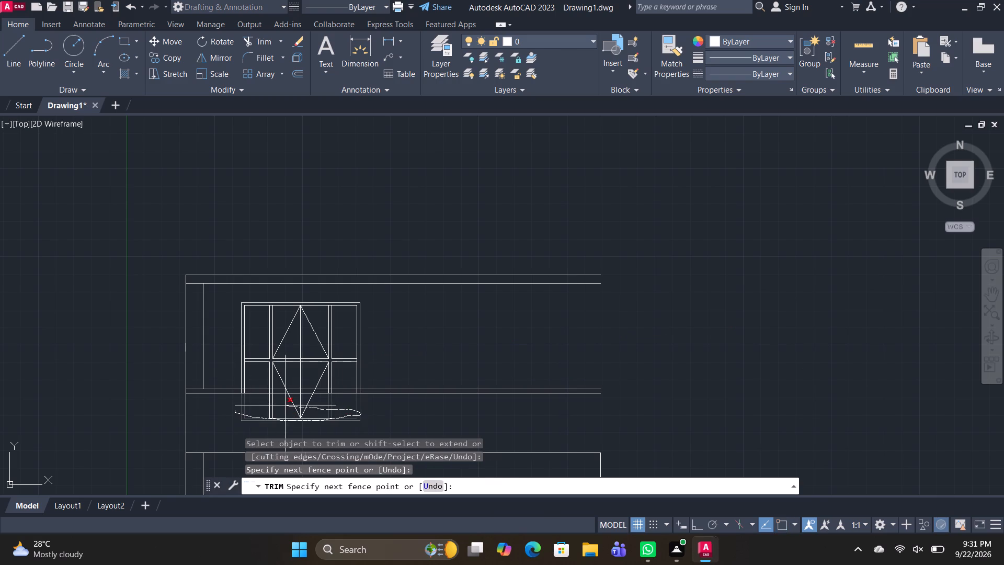
left_click_drag(281, 405, 257, 405)
left_click_drag(312, 414, 282, 417)
Trim the window's vertical and diagonal line ends between the two lower horizontal lines so they stop at the upper one.
scroll(274, 380, "up", 2)
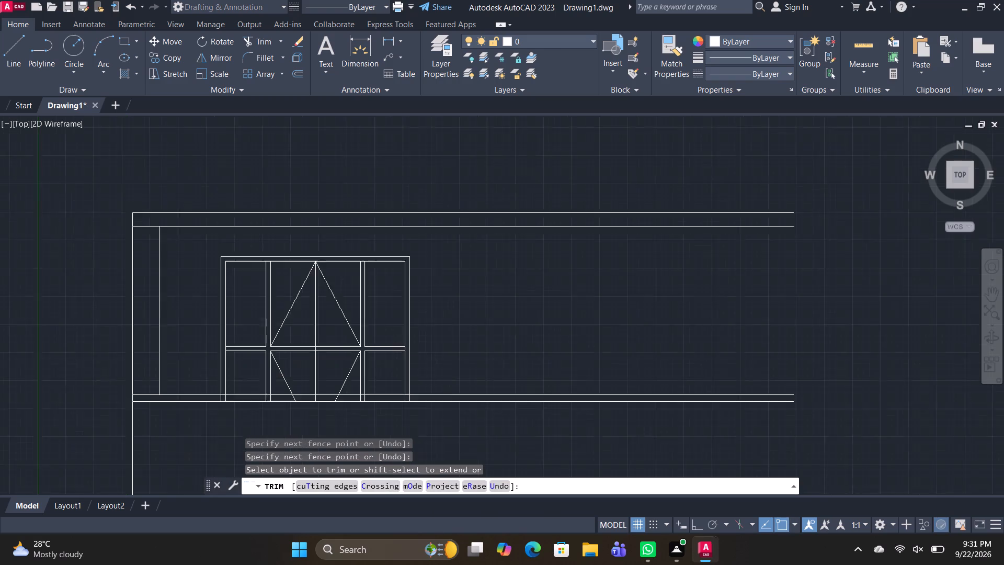
scroll(274, 380, "up", 1)
left_click_drag(142, 431, 170, 429)
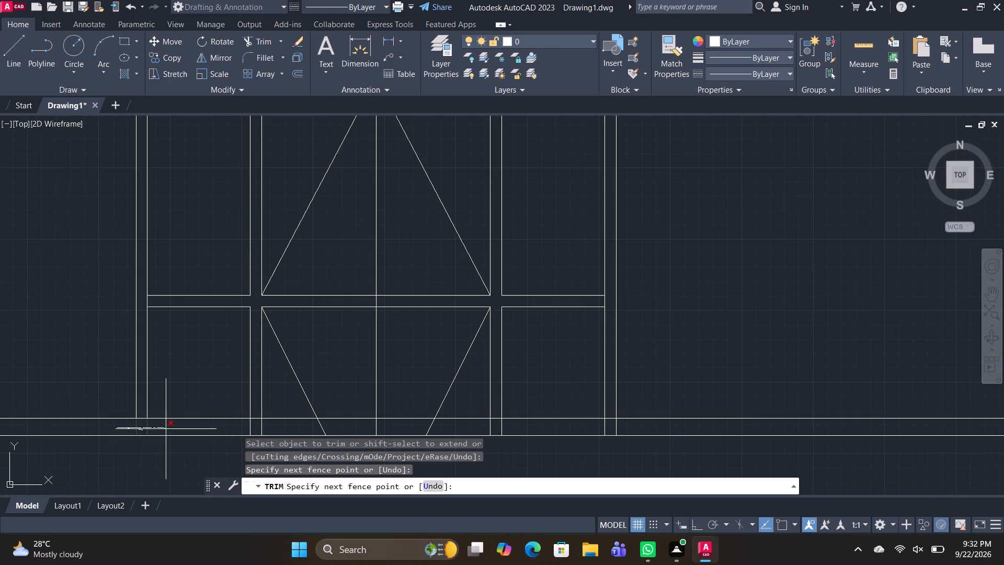
left_click_drag(170, 429, 326, 431)
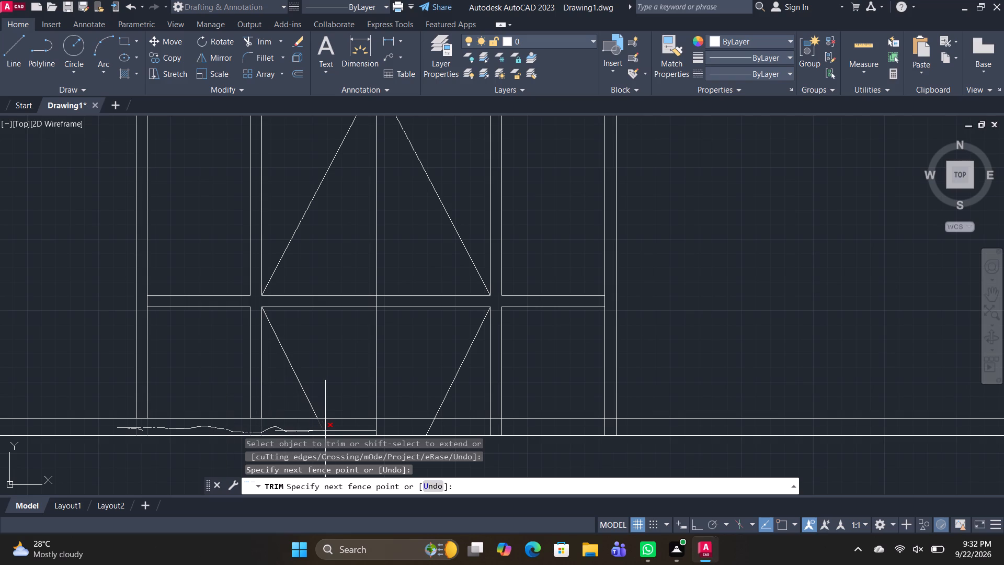
left_click_drag(326, 431, 606, 428)
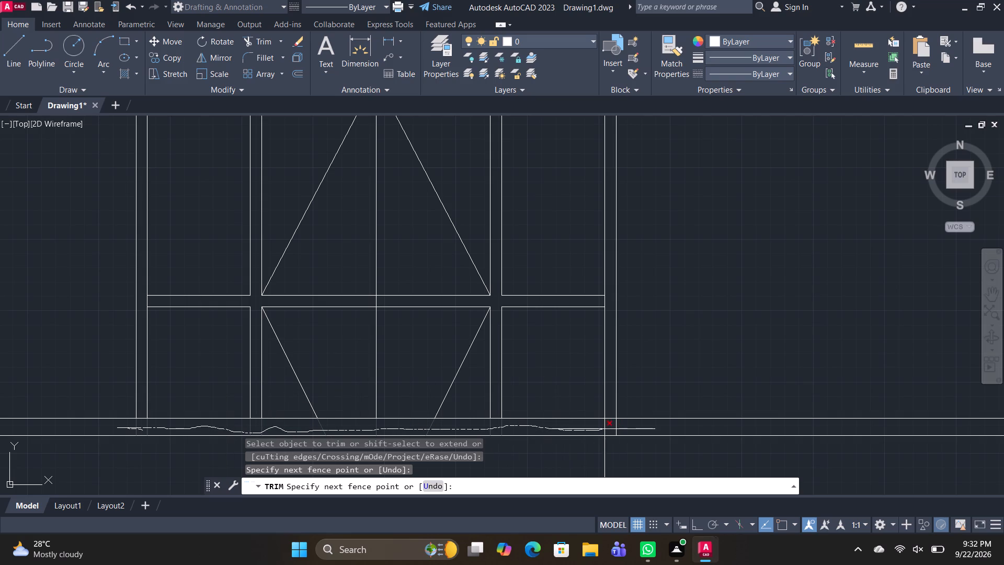
left_click_drag(606, 428, 631, 429)
scroll(647, 408, "down", 2)
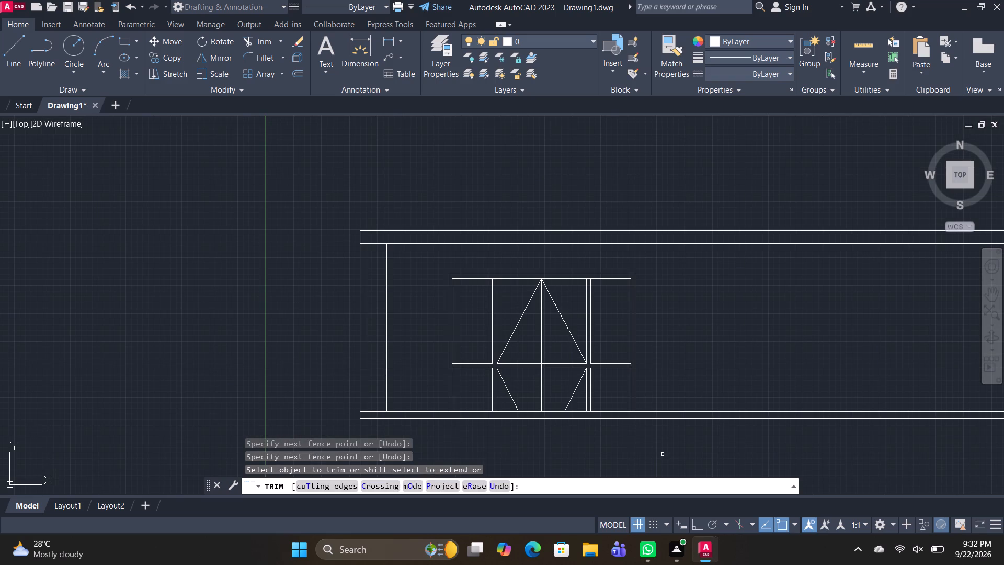
key("Escape")
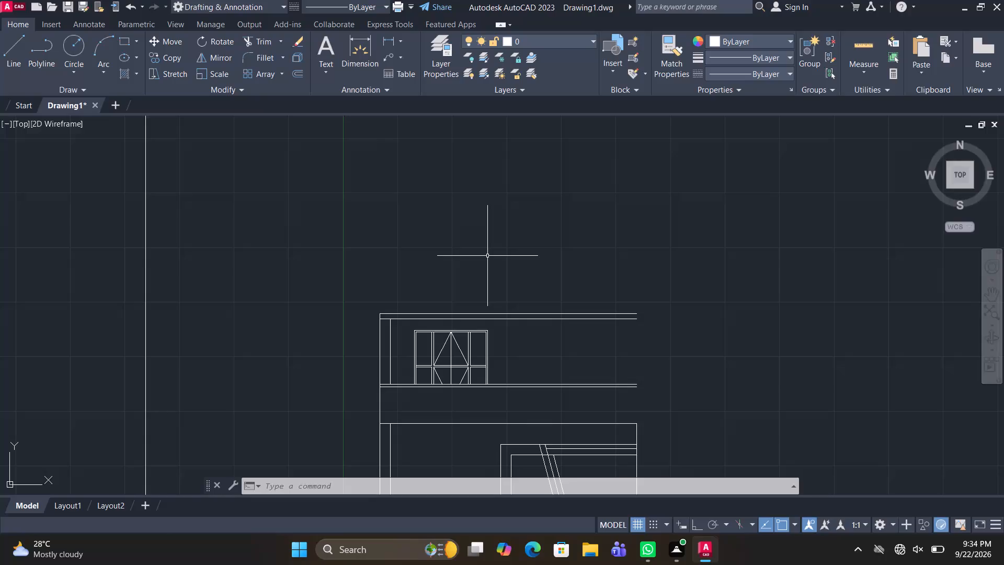
Offset the topmost horizontal line of the outline upward by 3'.
type("O")
key("space")
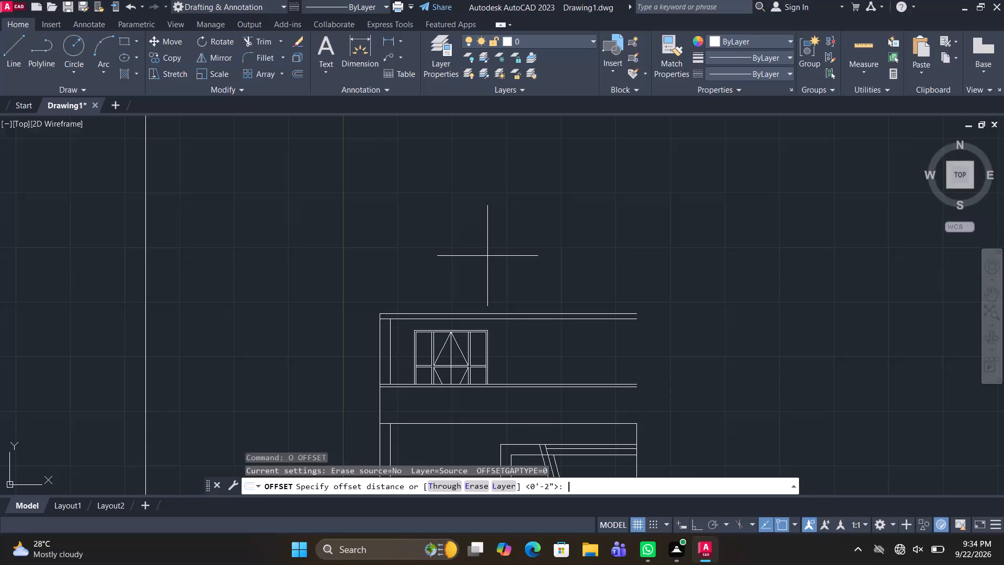
type("3'")
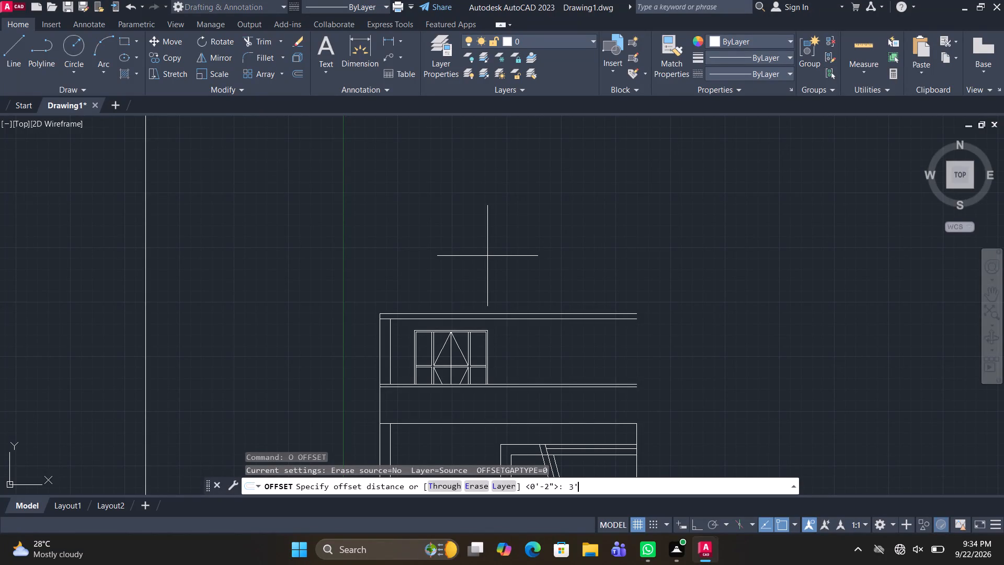
key("Return")
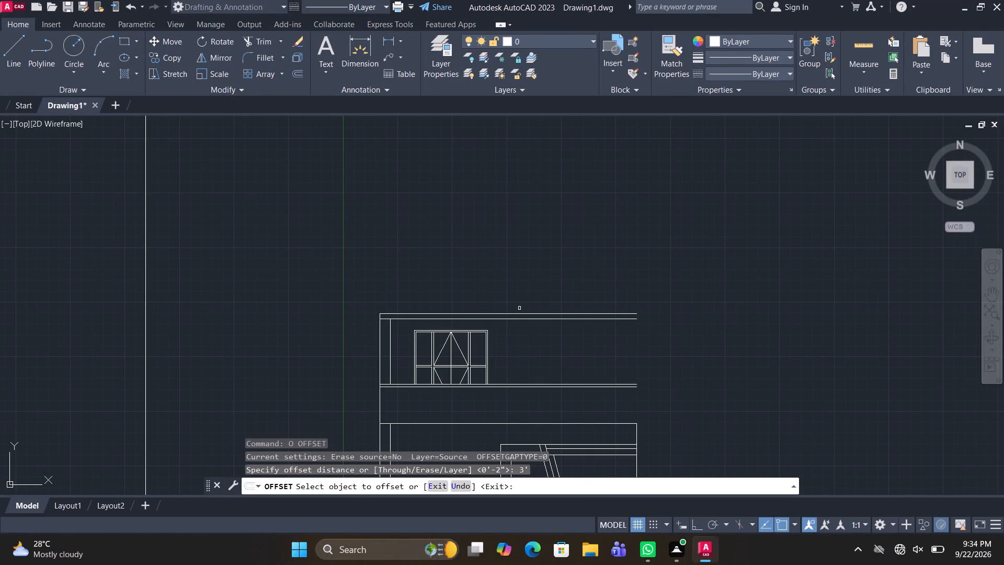
left_click(521, 313)
left_click(507, 257)
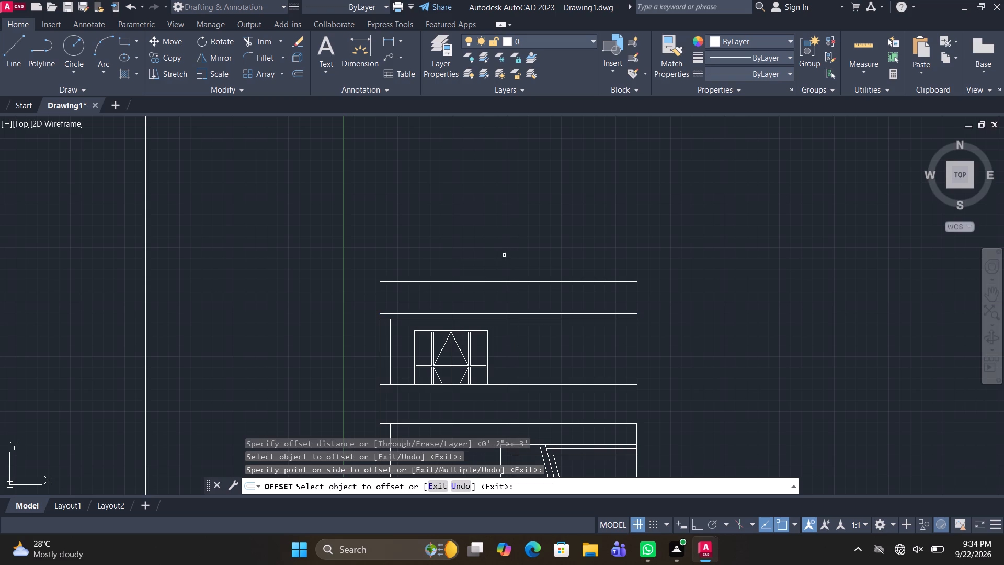
key("Escape")
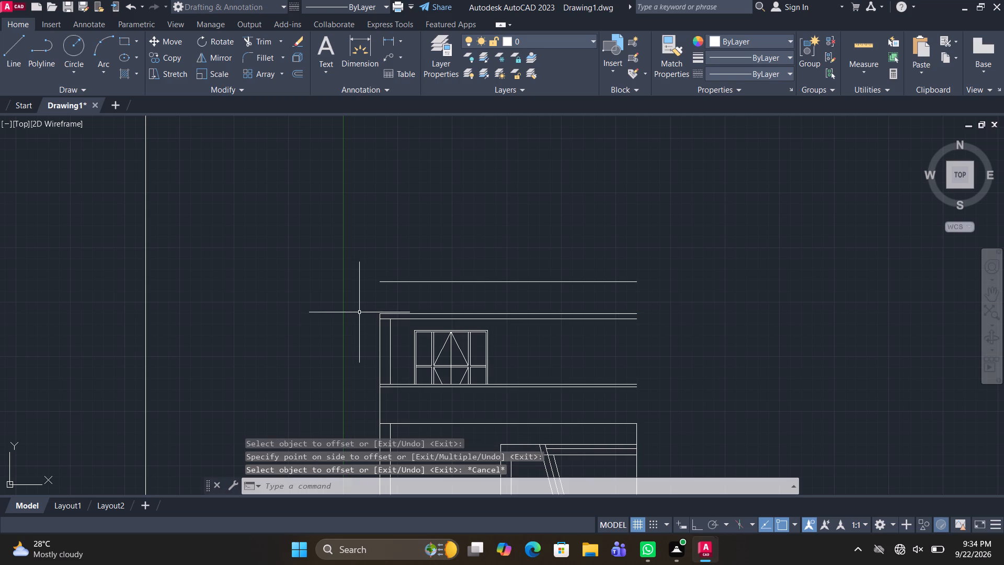
Offset the new top horizontal line above the outline upward by 1".
type("O")
key("space")
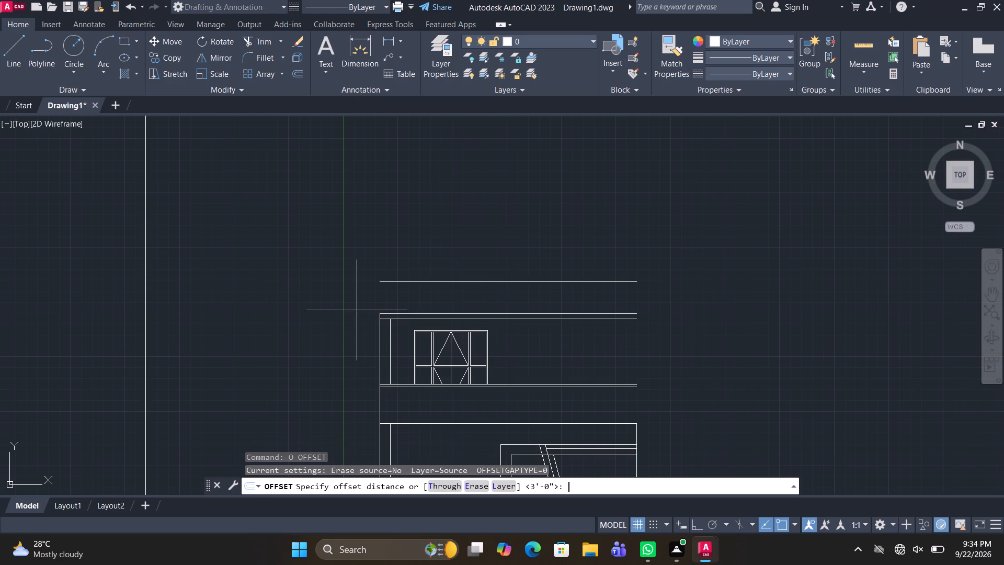
type("1\"")
key("Return")
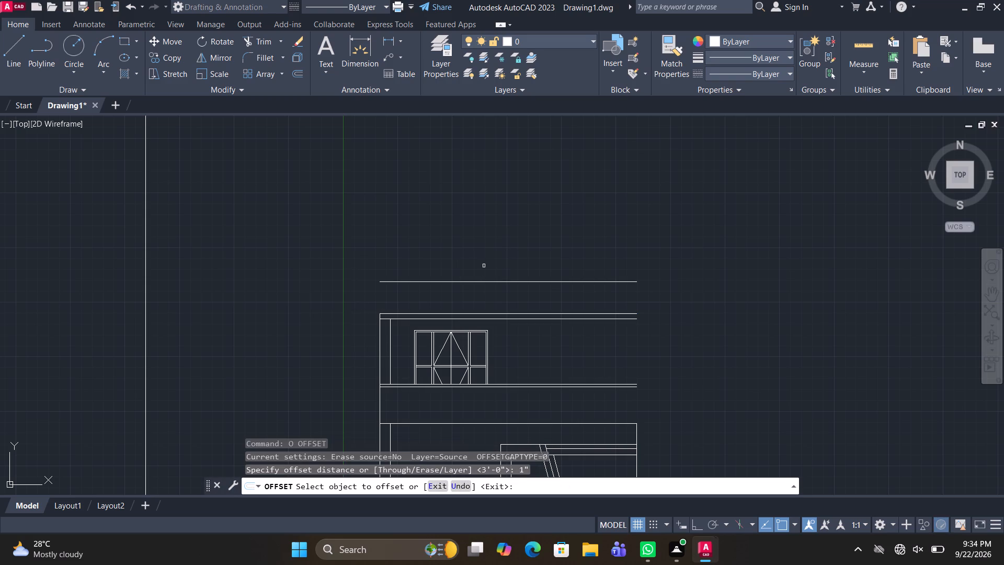
left_click(494, 281)
left_click(498, 261)
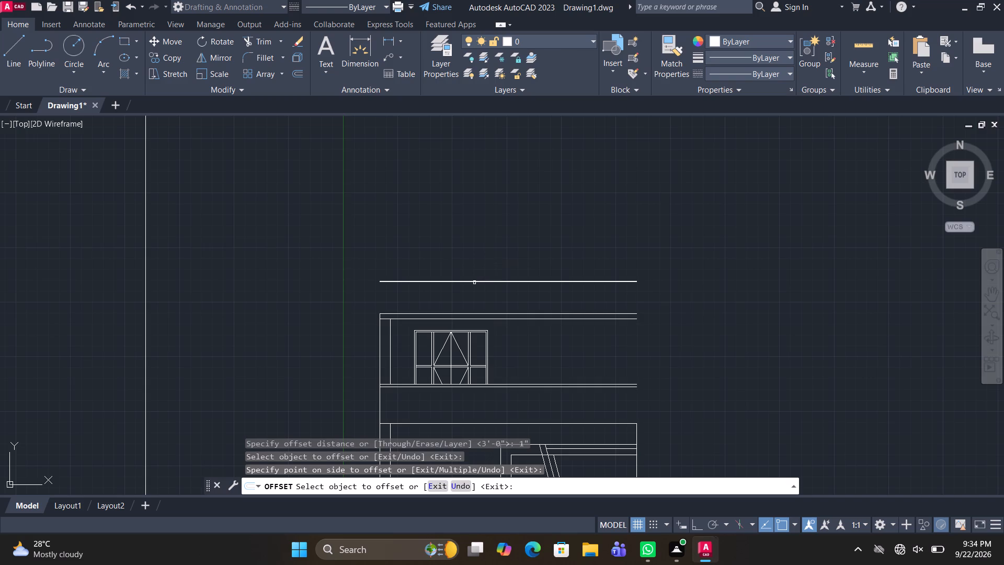
scroll(474, 282, "up", 4)
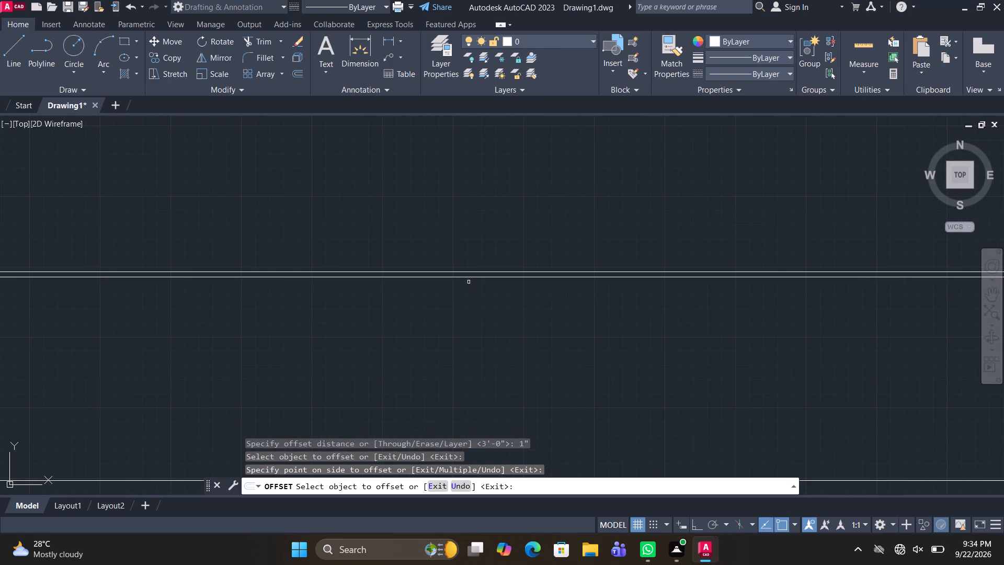
Undo the 1" offset and offset the highest horizontal line above the outline upward by 2" instead.
key("Escape")
key("ctrl+z")
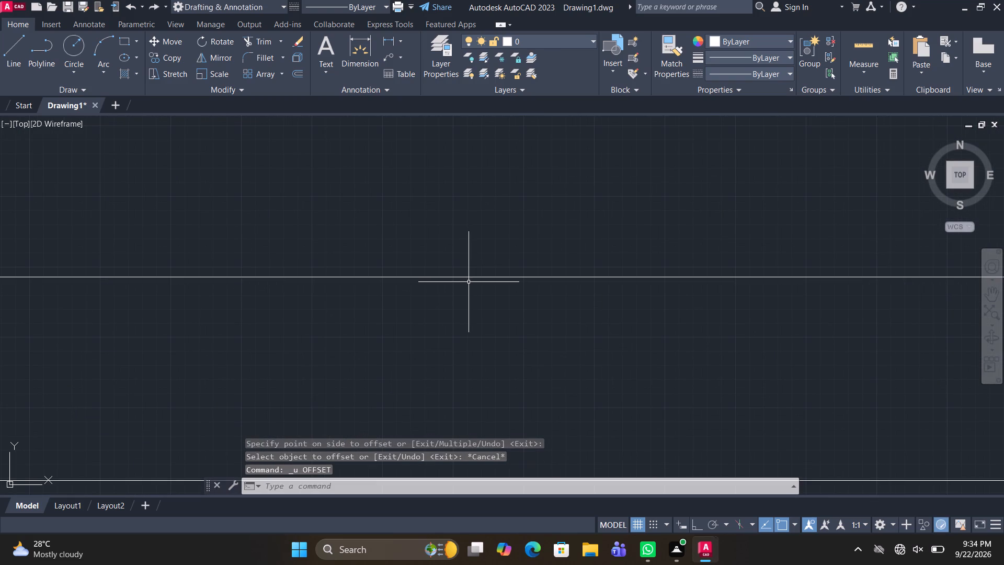
type("O")
key("space")
key("3")
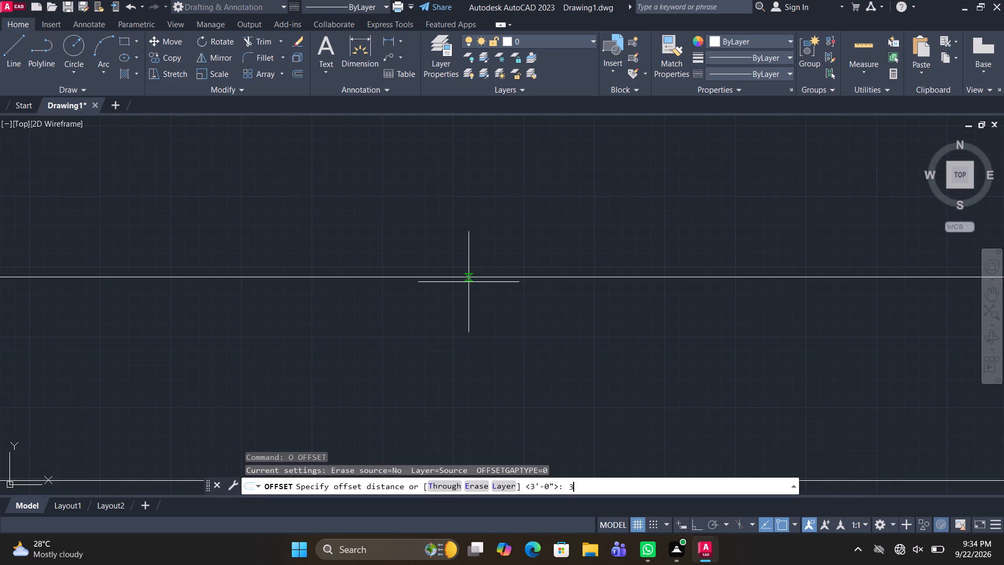
key("BackSpace")
key("2")
key("shift+quotedbl")
key("Return")
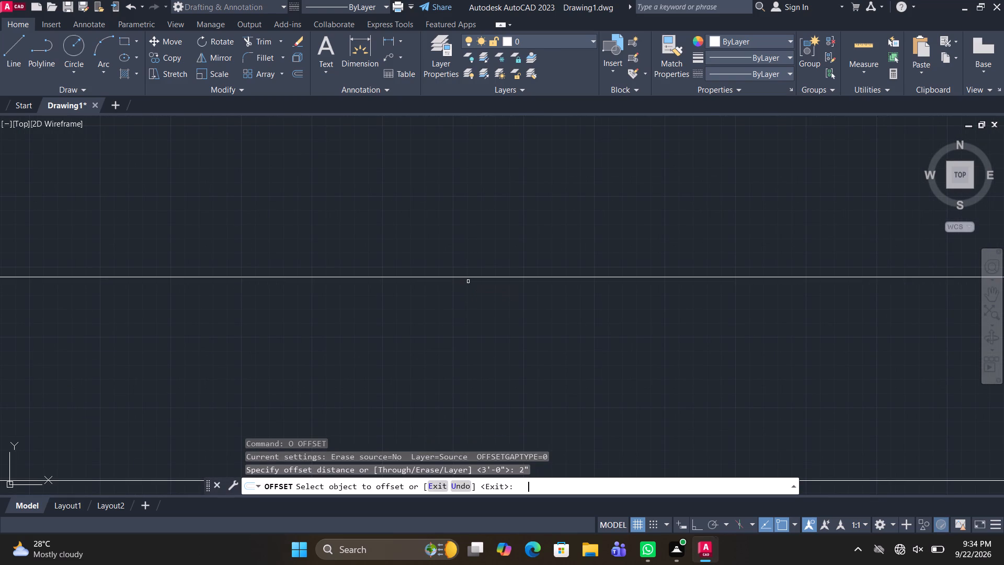
left_click(486, 278)
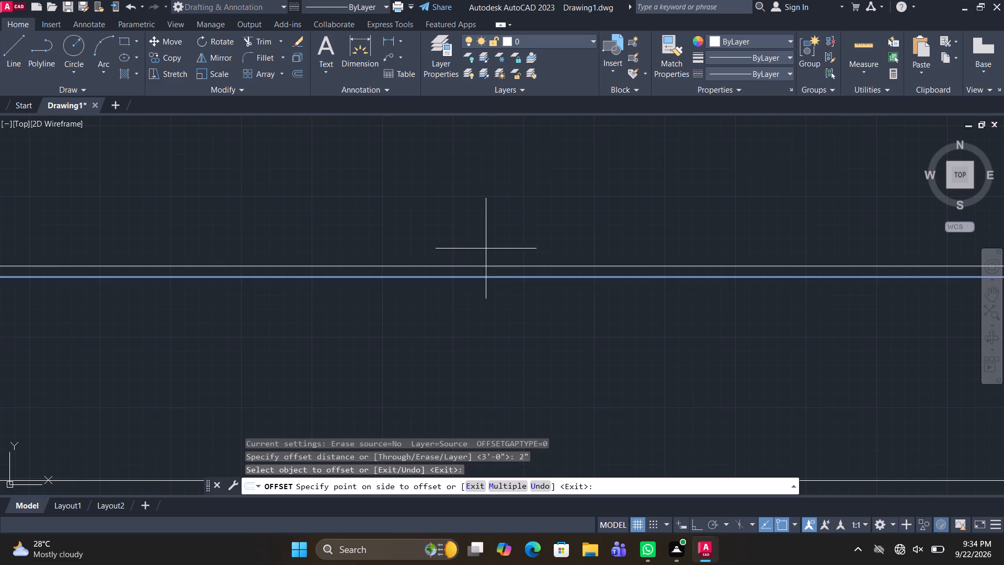
left_click(486, 248)
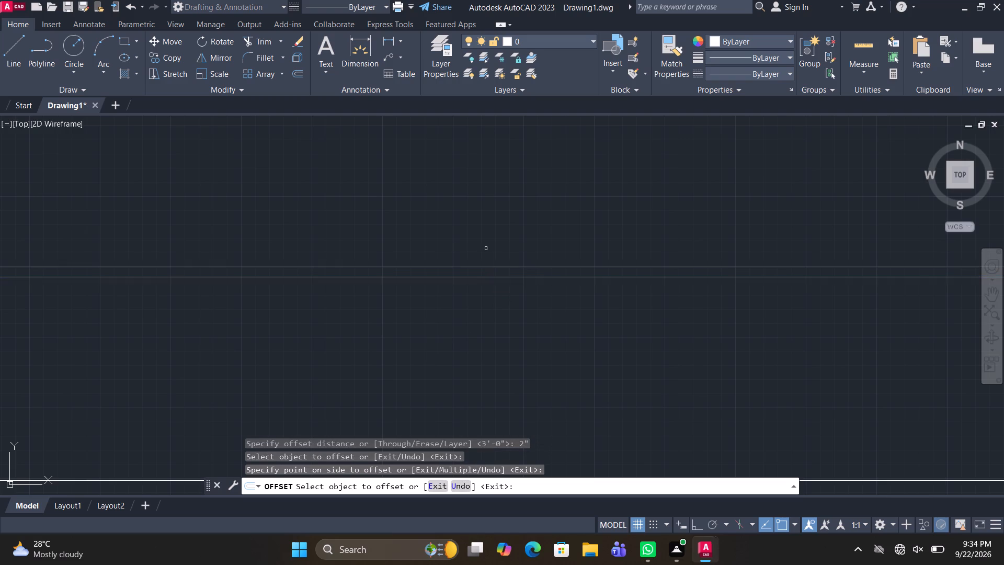
Extend the outline's left vertical line up to the upper line of the new 2" pair.
scroll(525, 319, "down", 2)
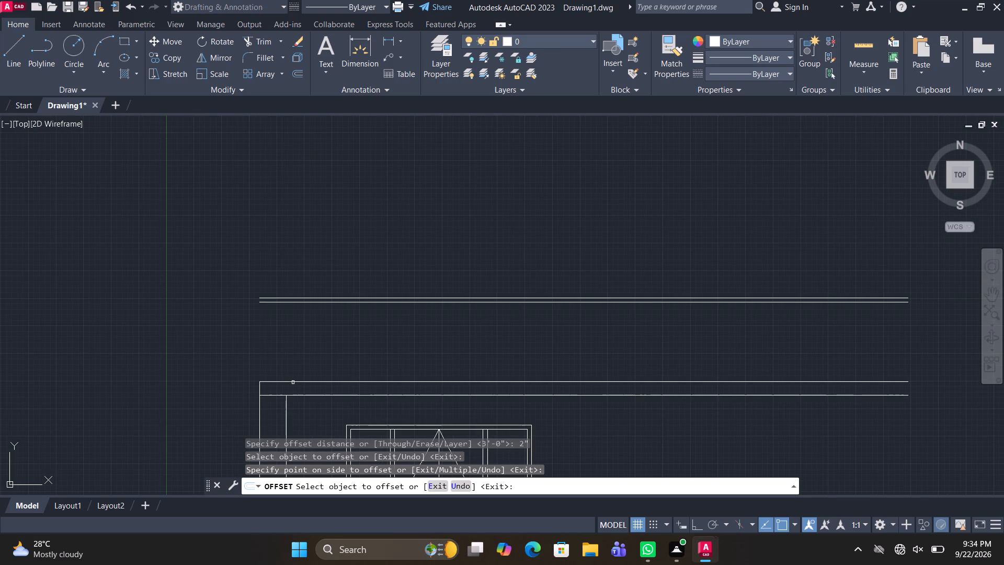
key("Escape")
type("TR")
key("space")
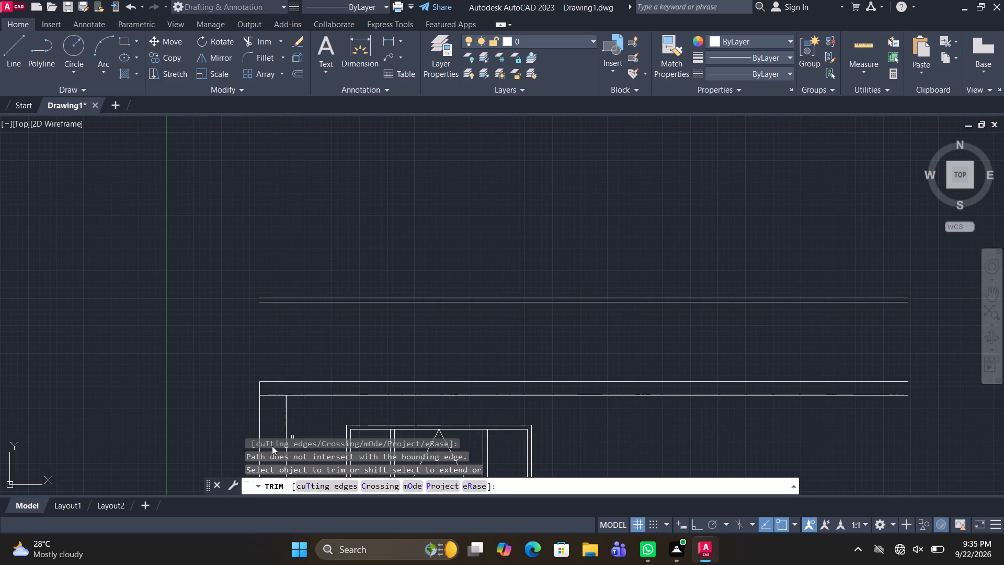
left_click(259, 412, "shift")
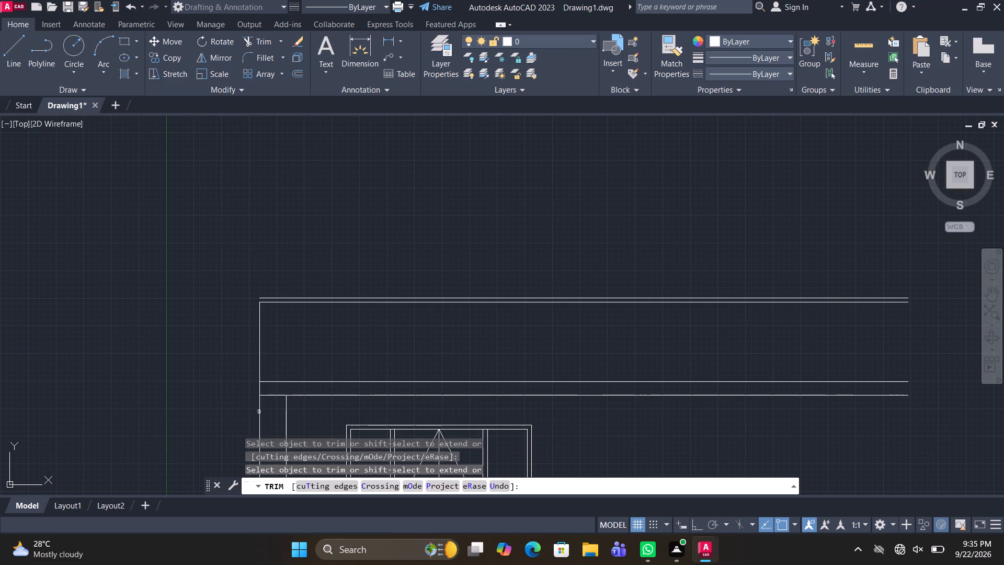
left_click(260, 346, "shift")
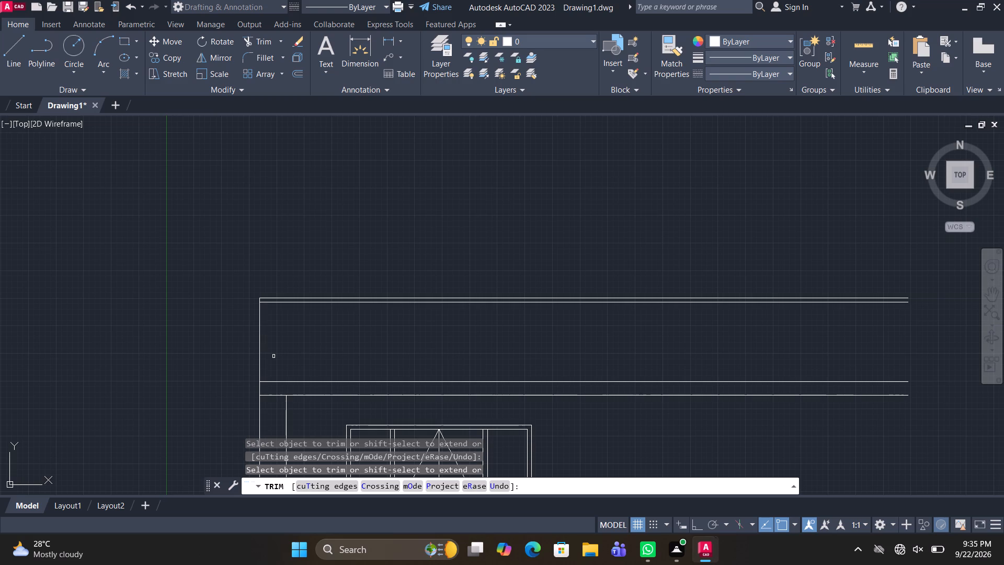
middle_click_drag(273, 356, 269, 319)
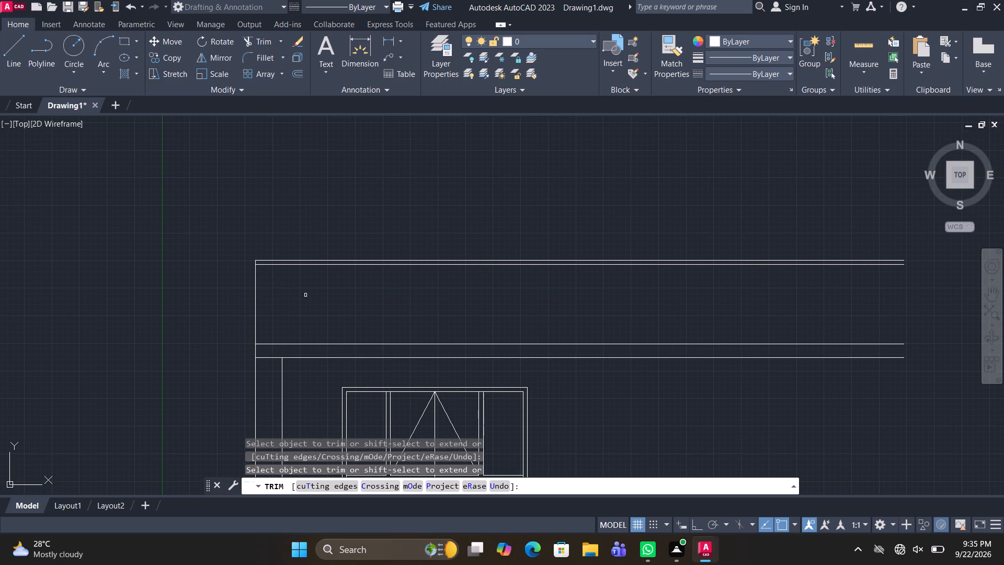
key("space")
Offset the upper of the two horizontal lines just above the window upward by 10'.
key("1")
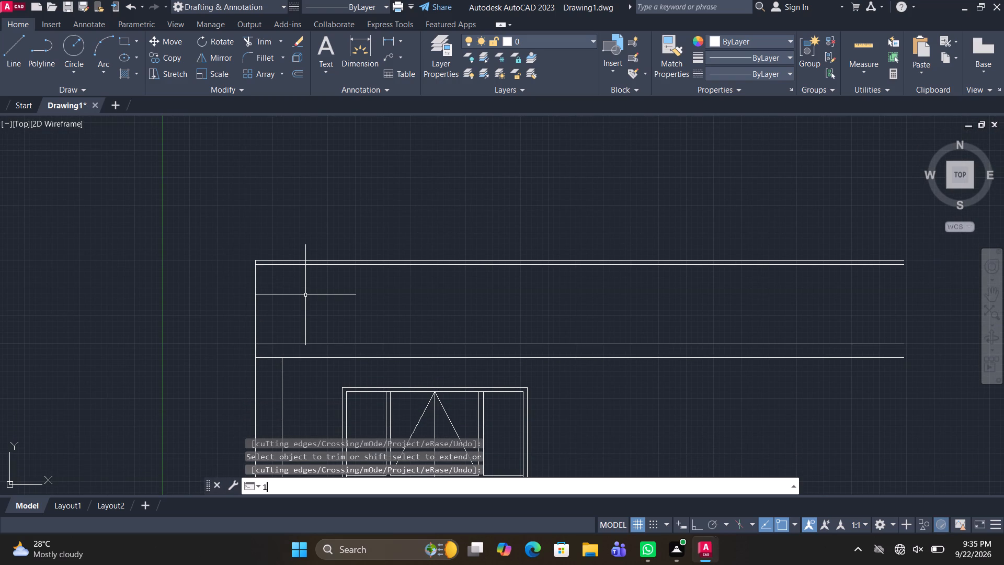
key("Escape")
type("O")
key("space")
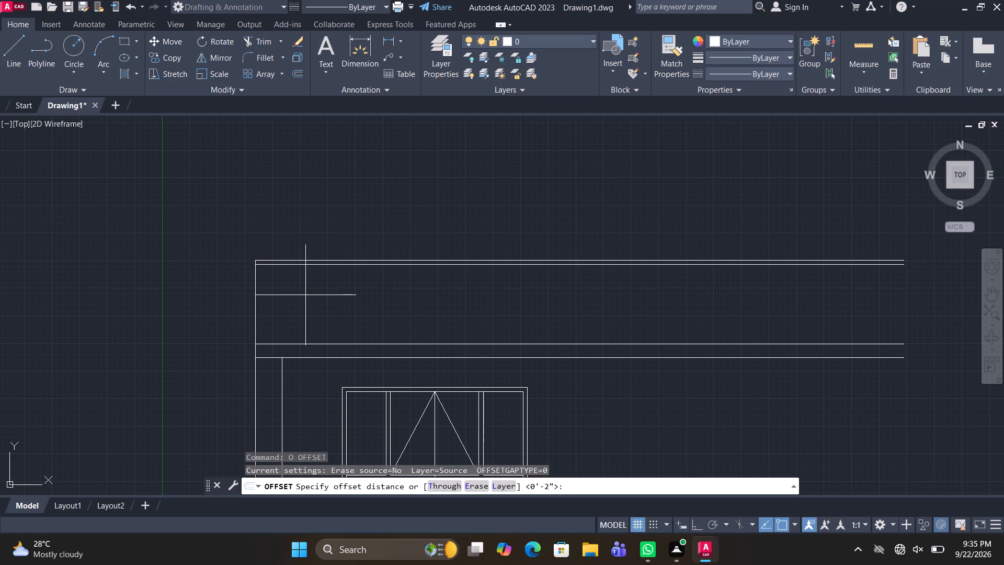
type("10'")
key("Return")
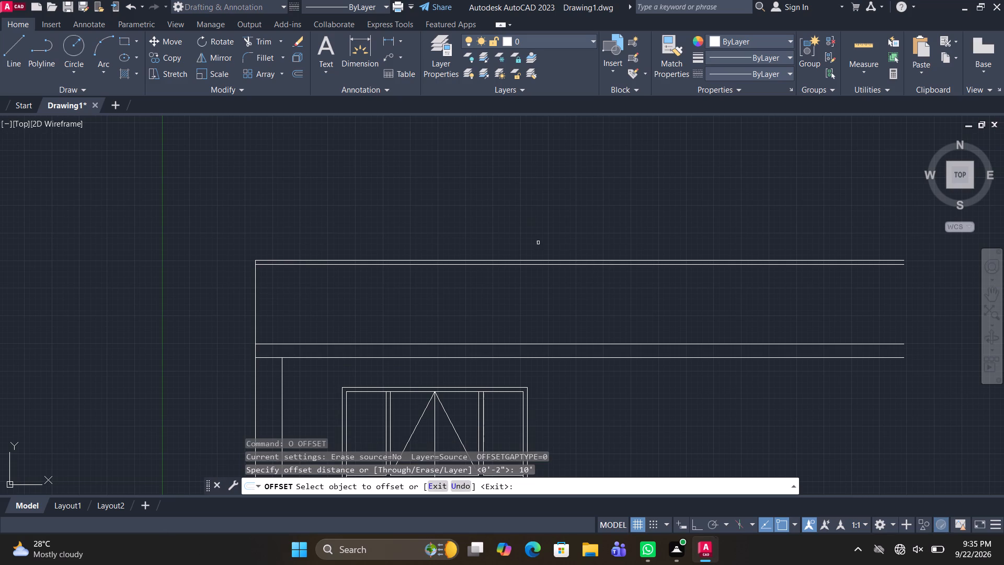
left_click(650, 345)
scroll(606, 195, "down", 1)
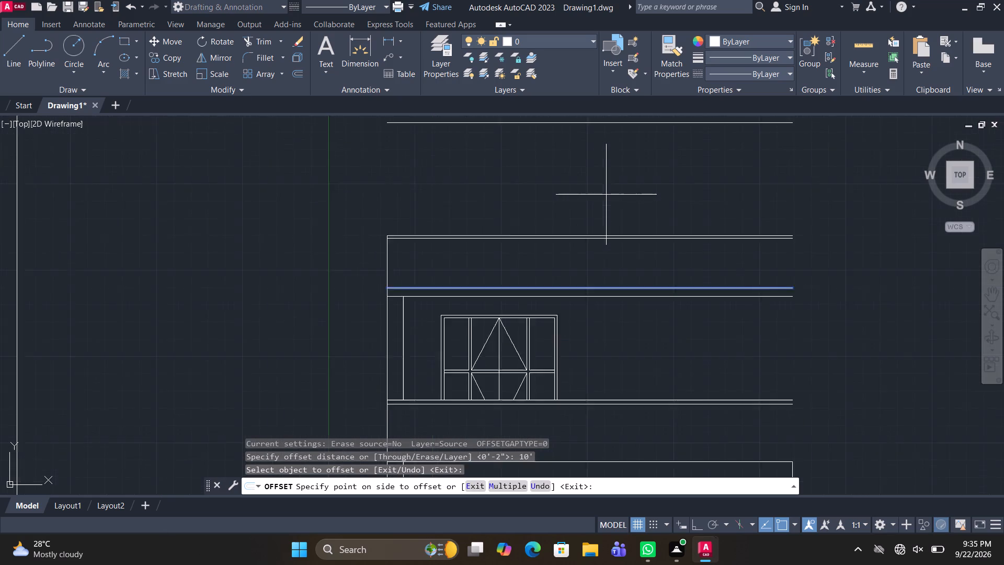
scroll(606, 195, "down", 1)
left_click(606, 195)
middle_click(572, 209)
middle_click(572, 209)
middle_click_drag(572, 209, 554, 227)
middle_click(542, 236)
middle_click(541, 238)
middle_click(529, 248)
scroll(529, 248, "up", 1)
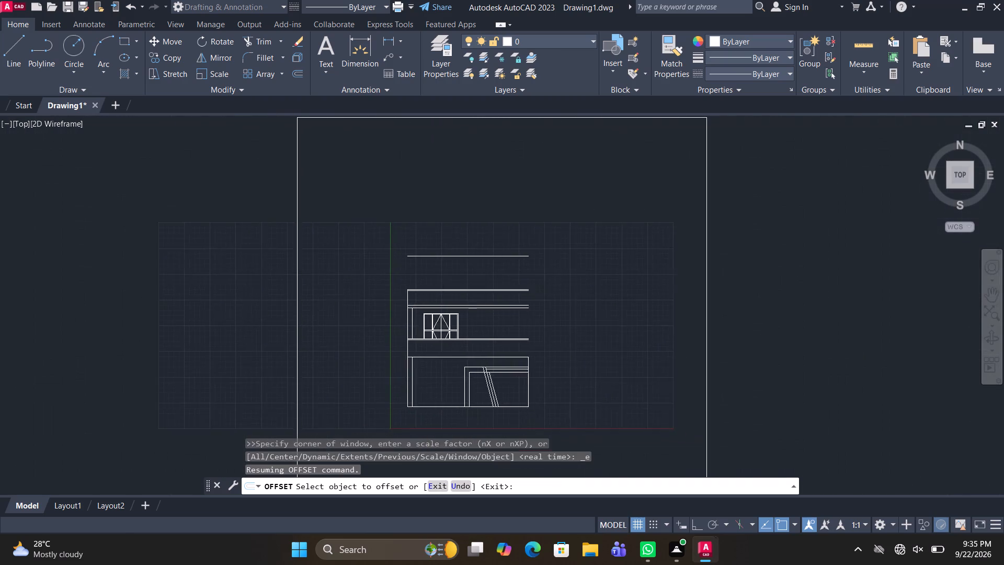
scroll(449, 292, "up", 3)
key("Escape")
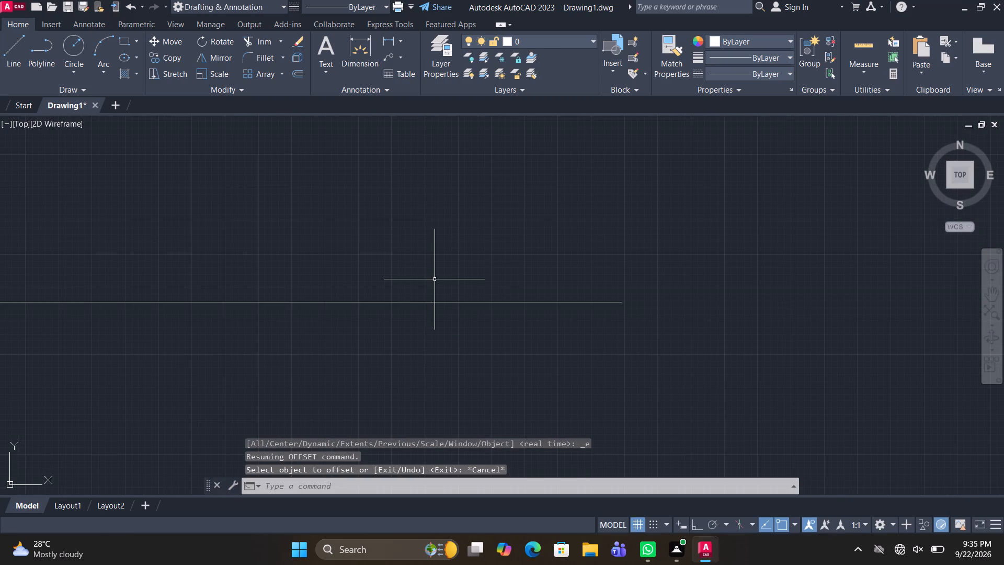
Offset the new topmost horizontal line upward by 6".
scroll(434, 302, "down", 1)
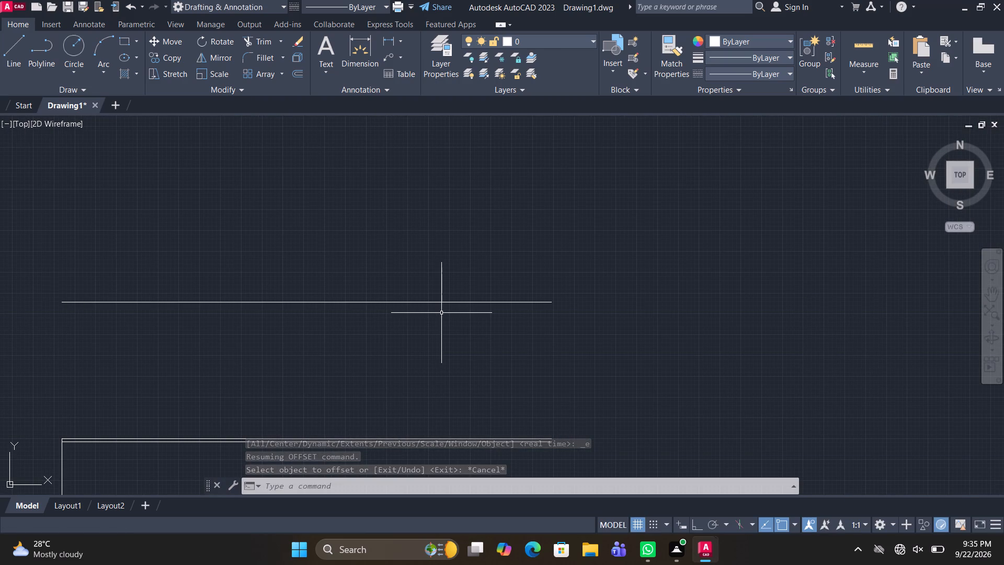
type("O 6")
key("shift+quotedbl")
key("Return")
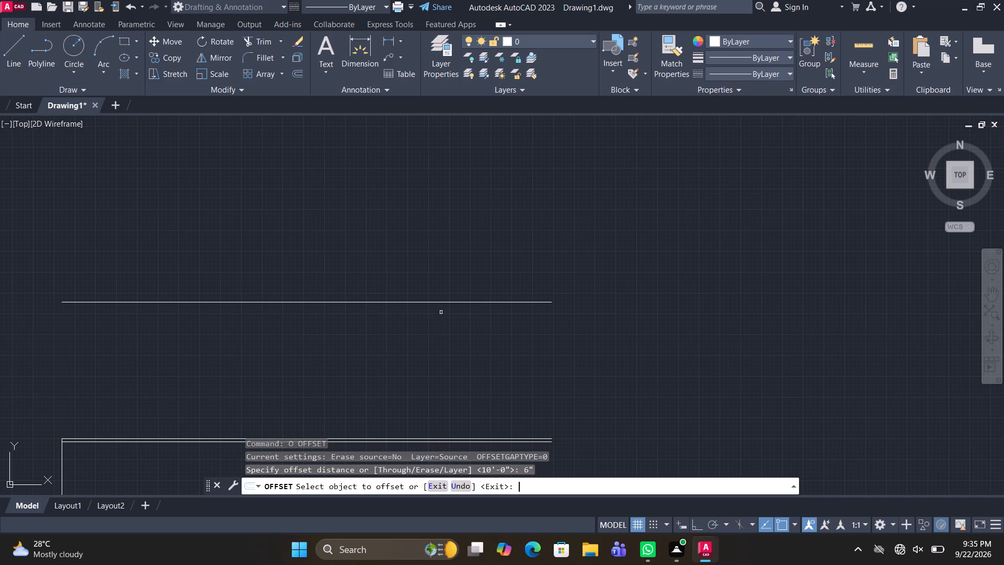
left_click(352, 302)
left_click(344, 261)
key("space")
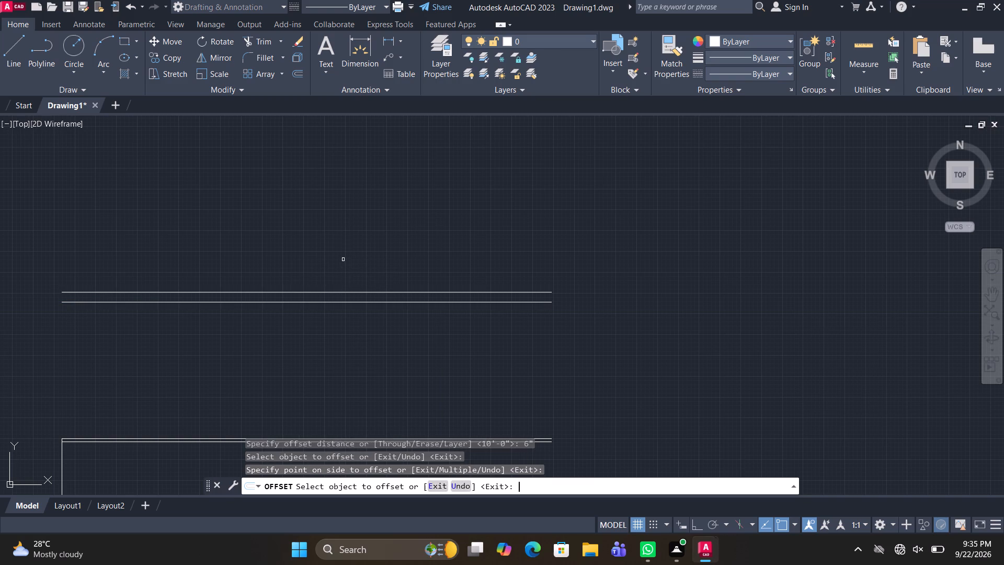
Offset the upper line of the new 6" pair upward by 4'.
type("O 3'")
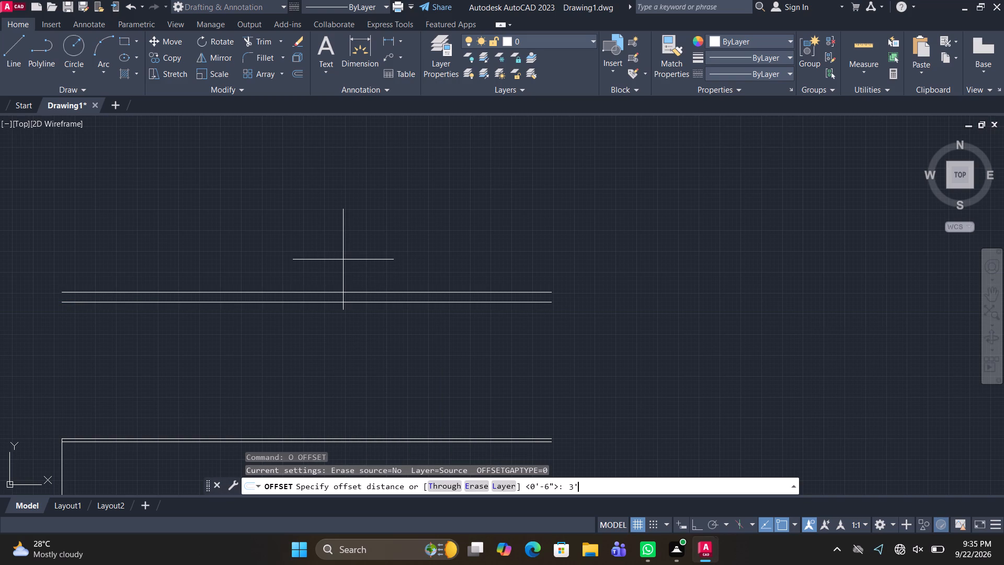
key("BackSpace")
key("BackSpace")
type("4'")
key("Return")
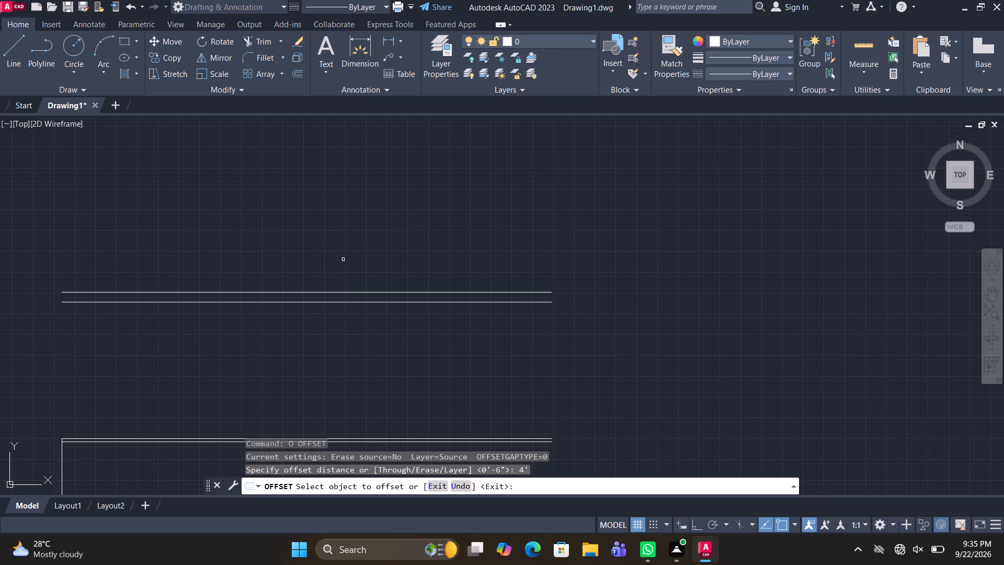
left_click(395, 293)
left_click(396, 226)
key("space")
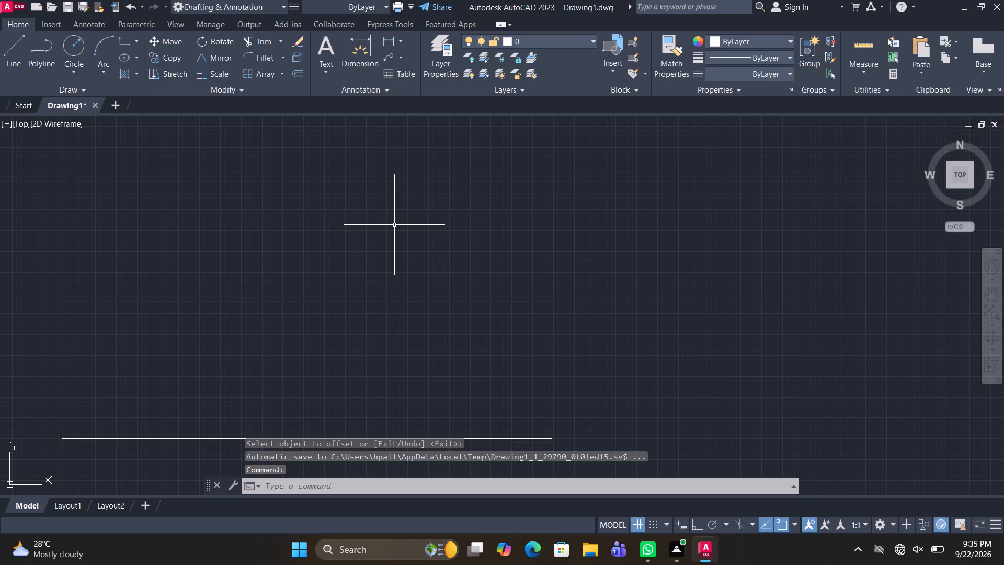
Offset the new topmost horizontal line, 4' above the pair, upward by 6".
type("O 6")
key("shift+quotedbl")
key("Return")
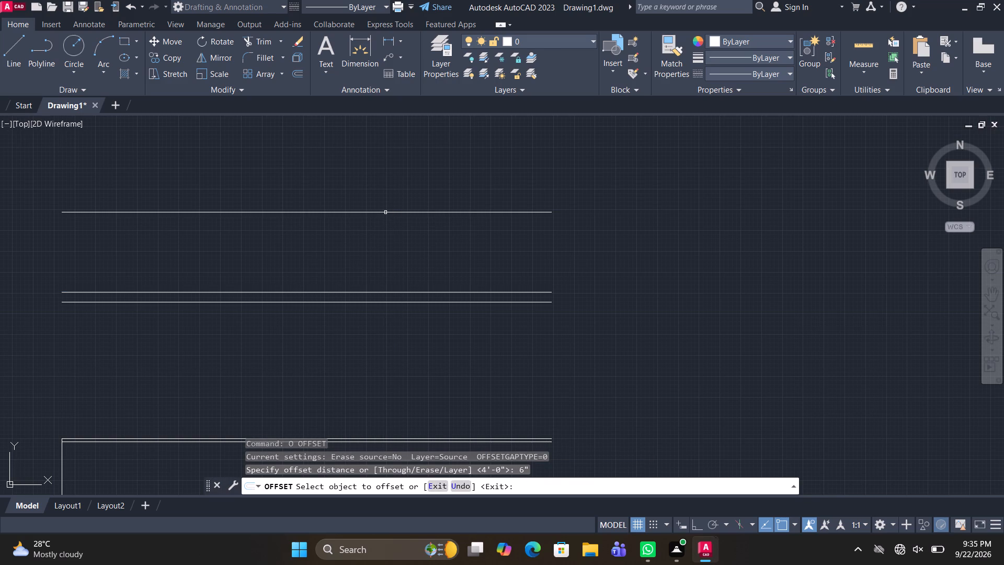
left_click(385, 212)
left_click(379, 183)
key("space")
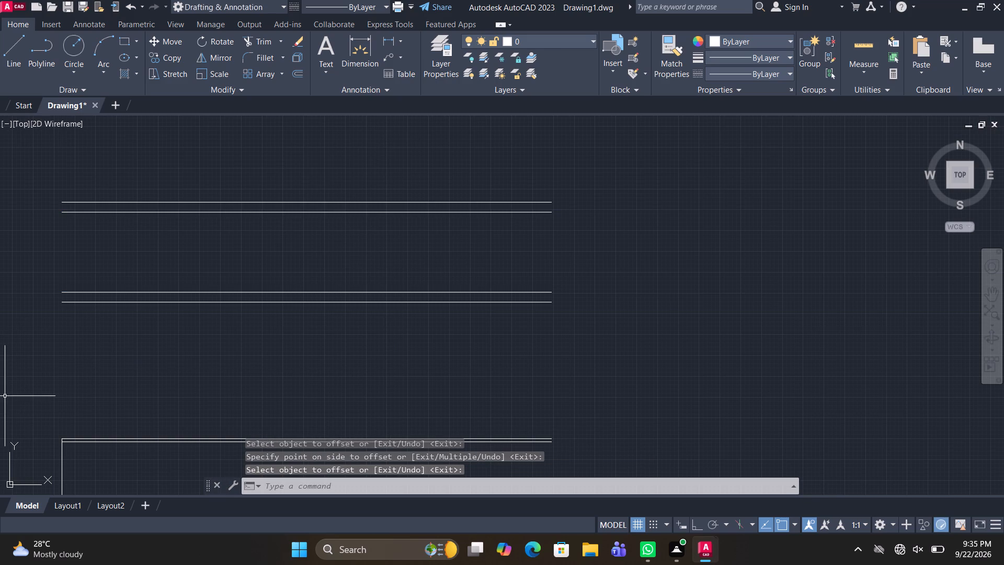
Extend the building's left vertical line up through both new horizontal pairs to the topmost line.
key("Escape")
type("TR")
key("space")
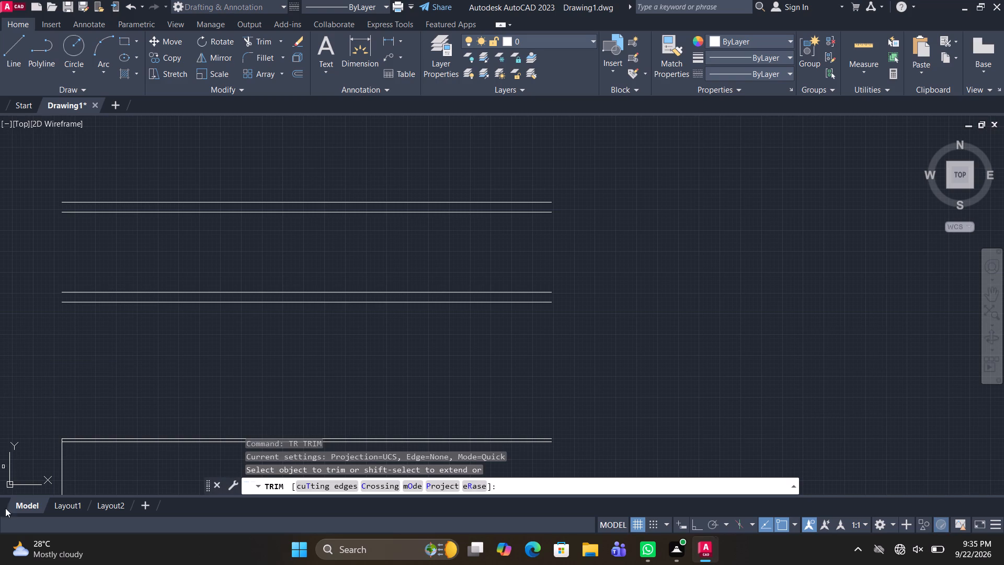
scroll(86, 468, "down", 1)
left_click(72, 466, "shift")
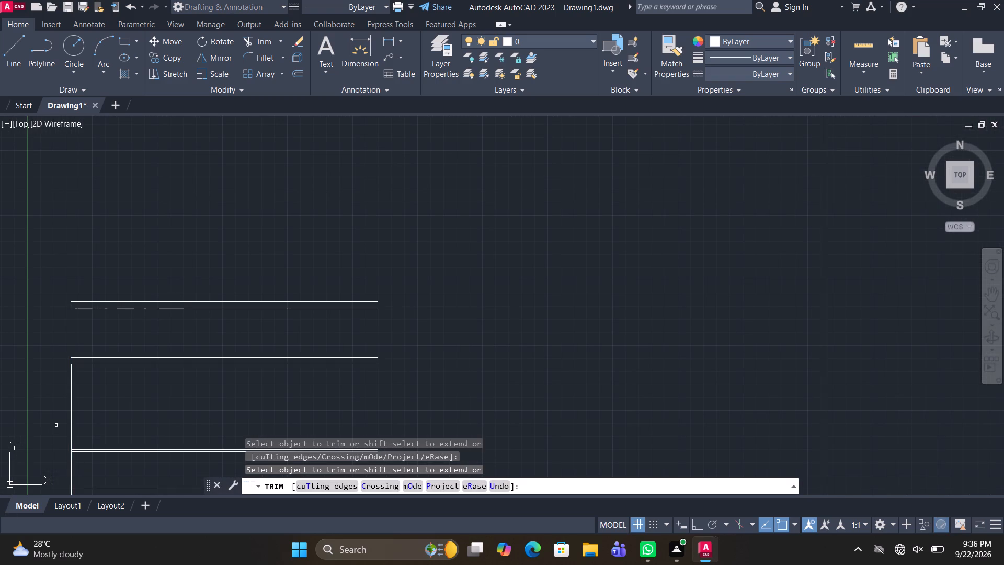
left_click(70, 412, "shift")
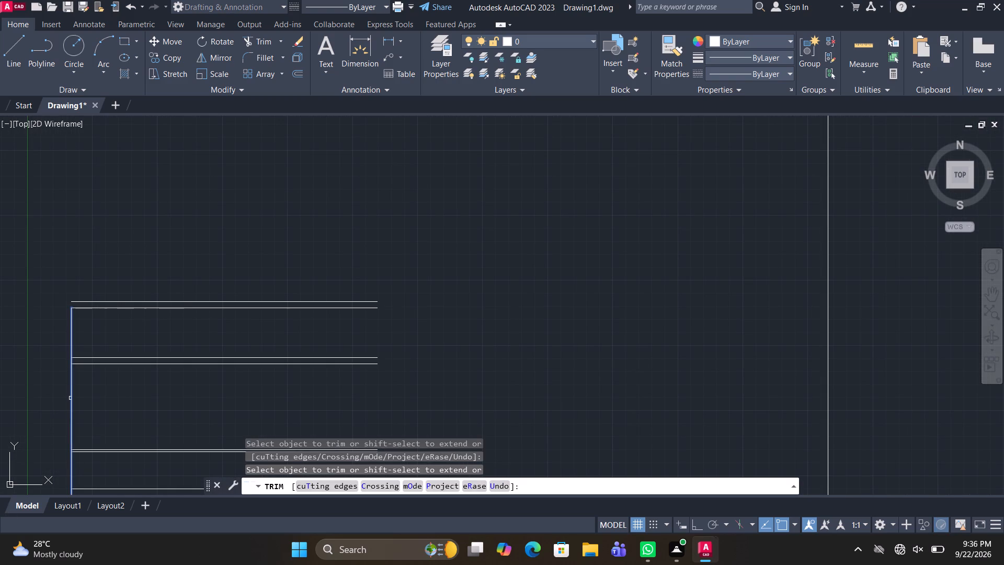
left_click(72, 394, "shift")
left_click(73, 330, "shift")
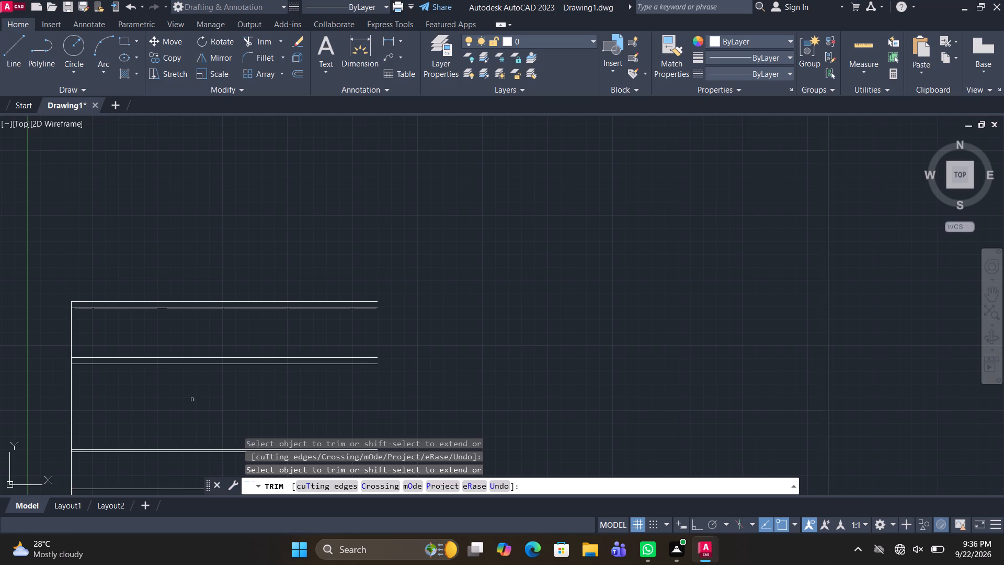
scroll(257, 287, "down", 2)
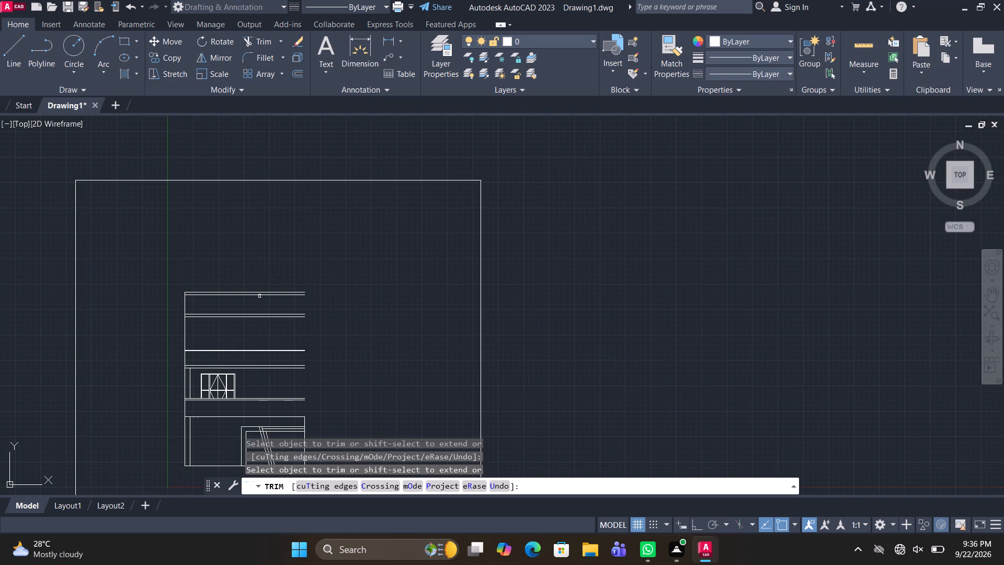
scroll(185, 362, "up", 1)
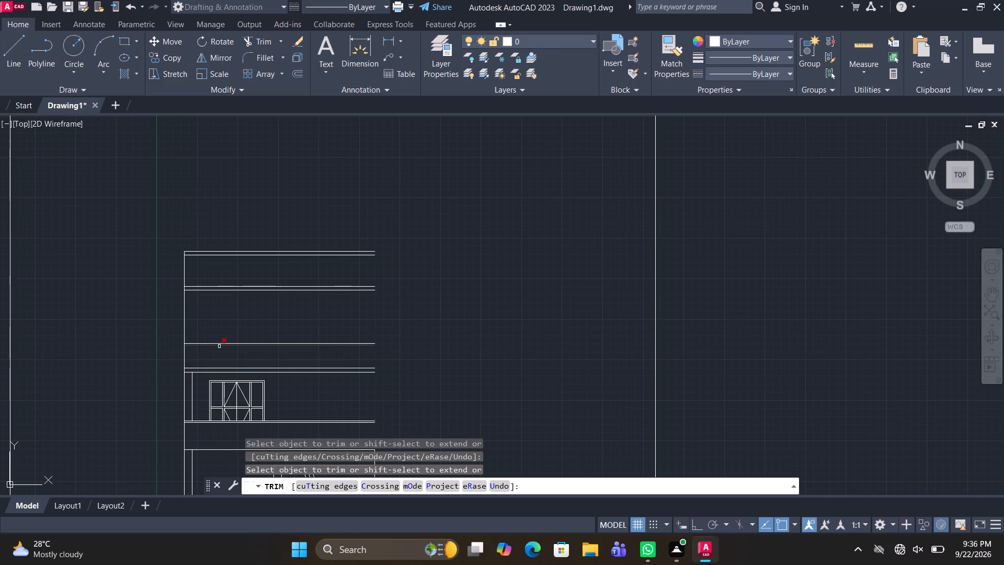
scroll(237, 384, "up", 2)
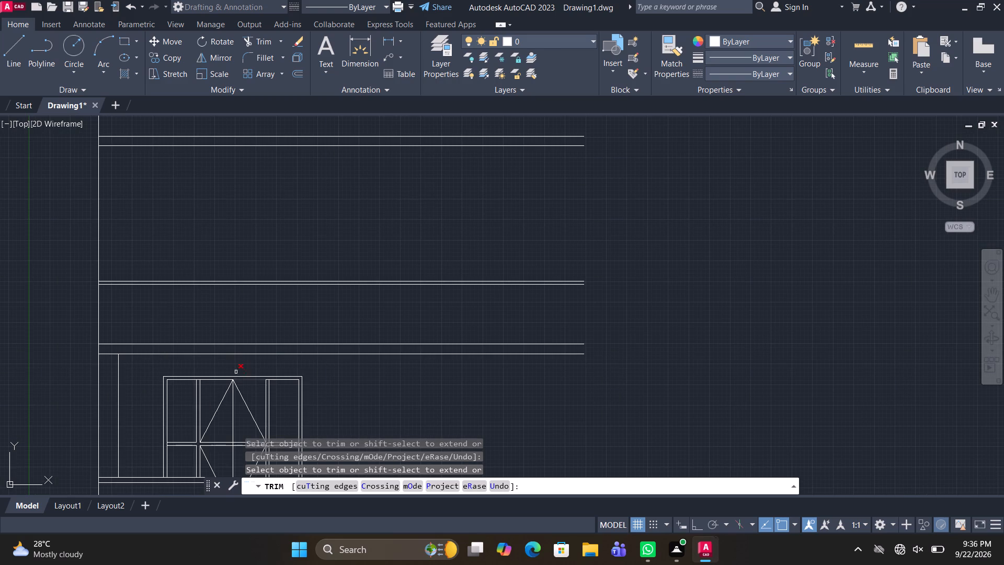
key("Escape")
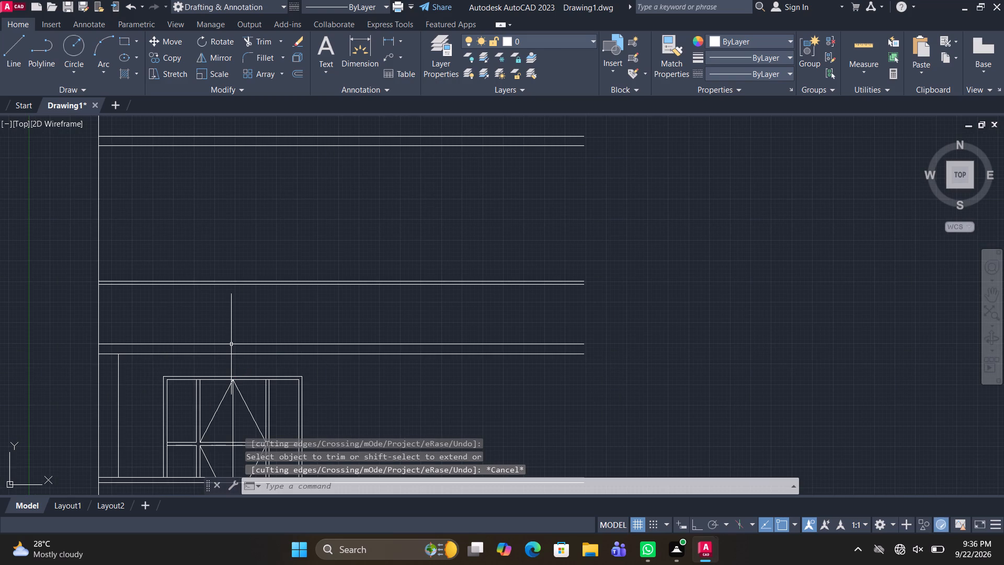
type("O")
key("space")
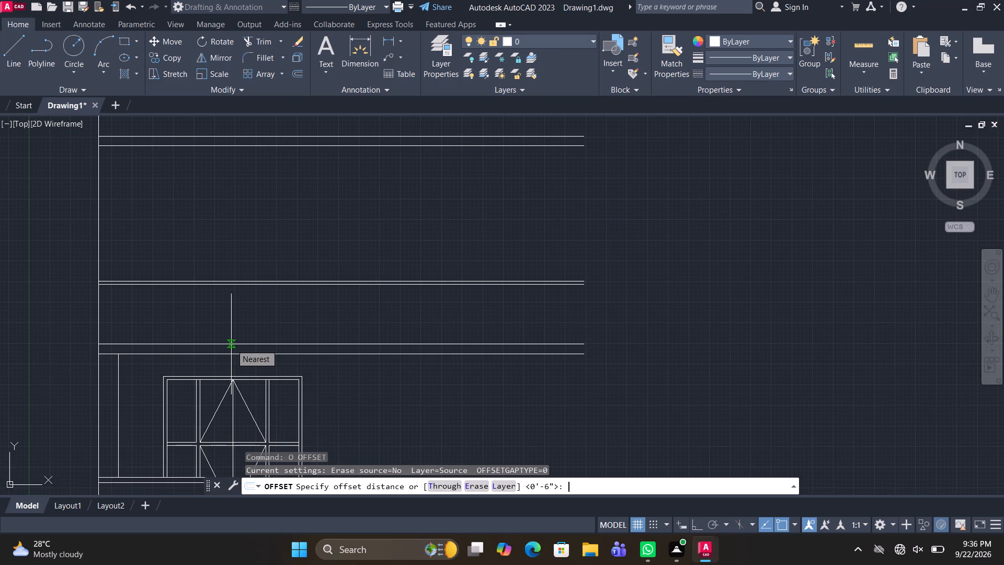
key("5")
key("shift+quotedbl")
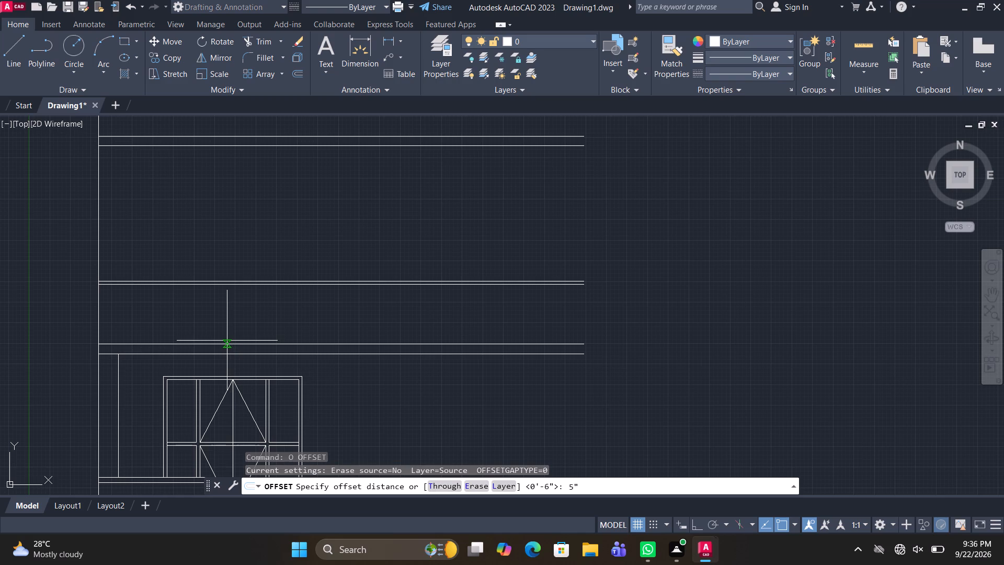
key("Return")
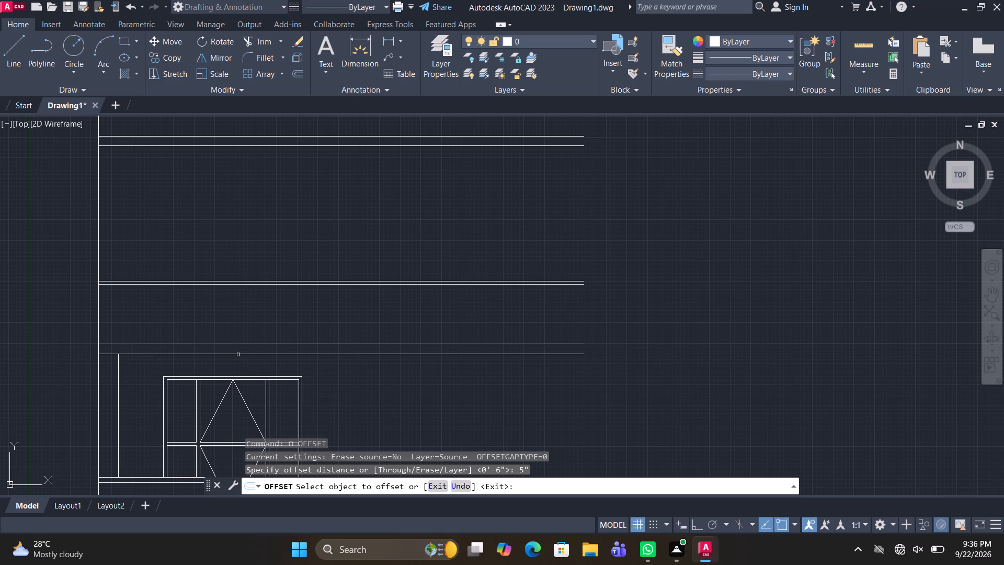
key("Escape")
Offset the lower line of the horizontal pair just above the panelled window downward by 2".
type("O 2\"")
key("Return")
left_click(249, 354)
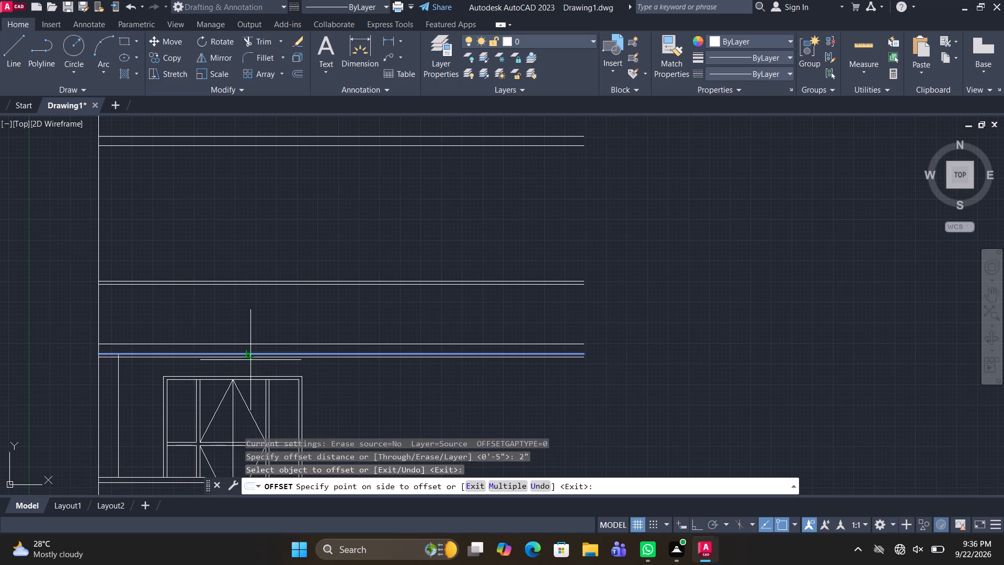
left_click(252, 368)
middle_click_drag(316, 369, 316, 369)
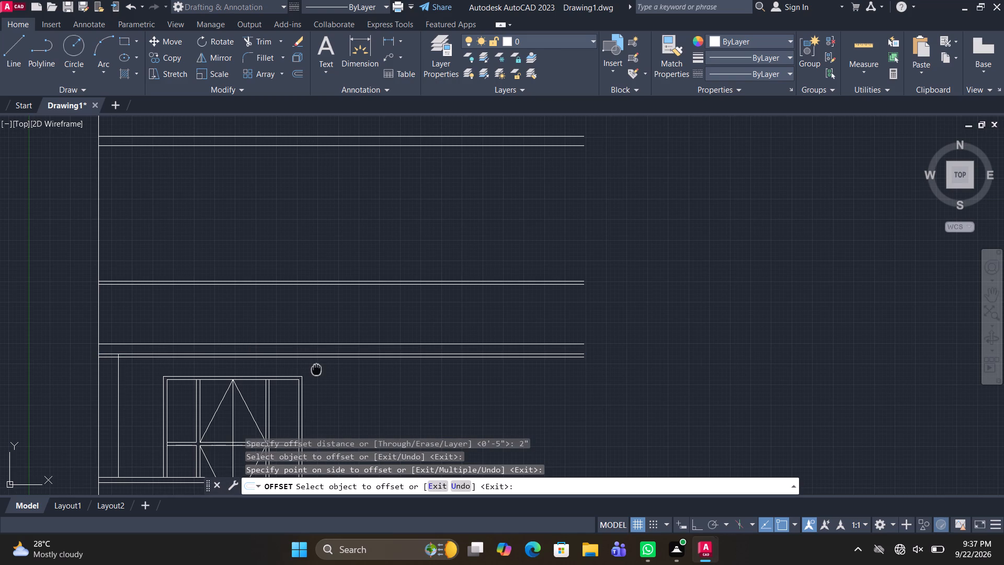
middle_click_drag(316, 369, 304, 327)
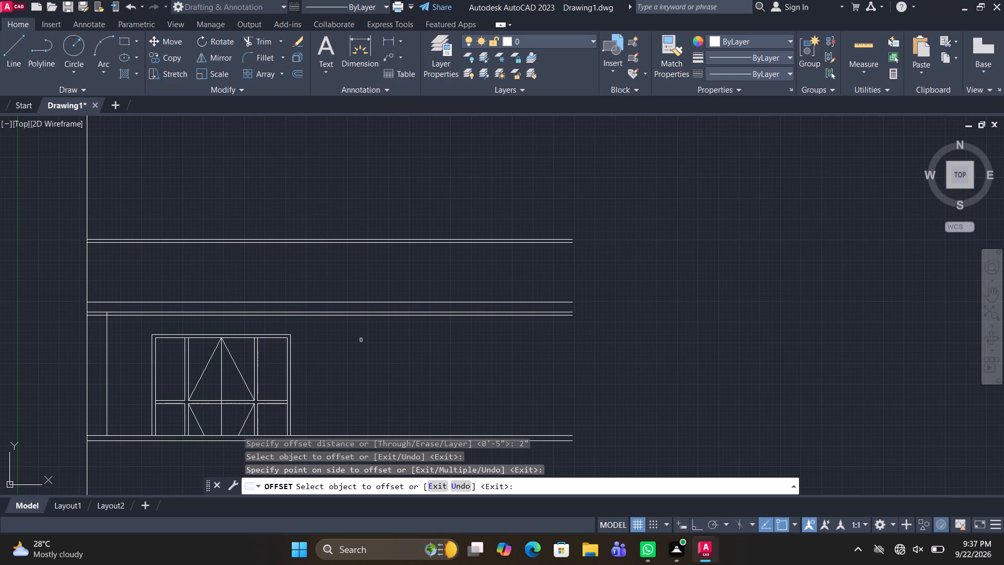
scroll(361, 341, "down", 1)
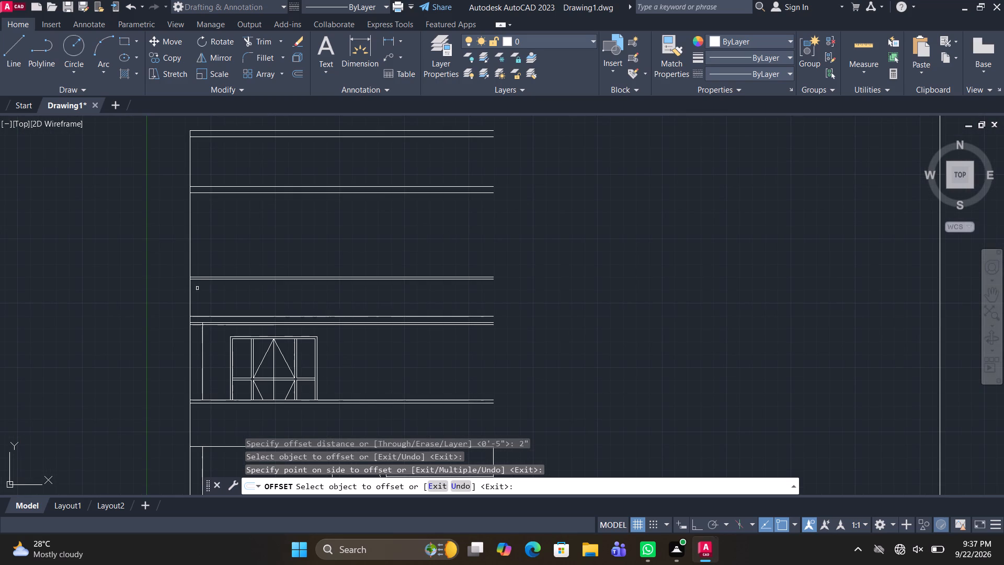
key("Escape")
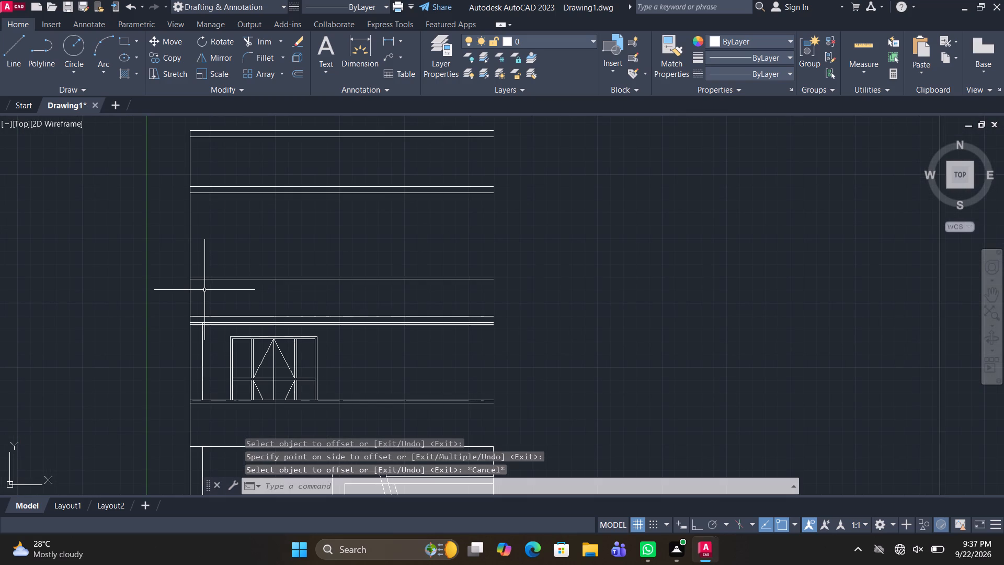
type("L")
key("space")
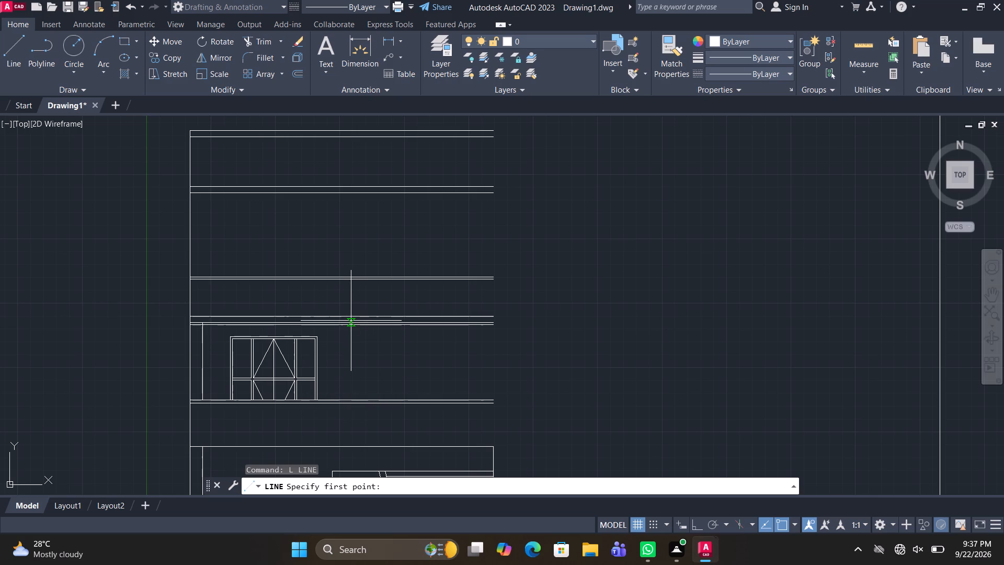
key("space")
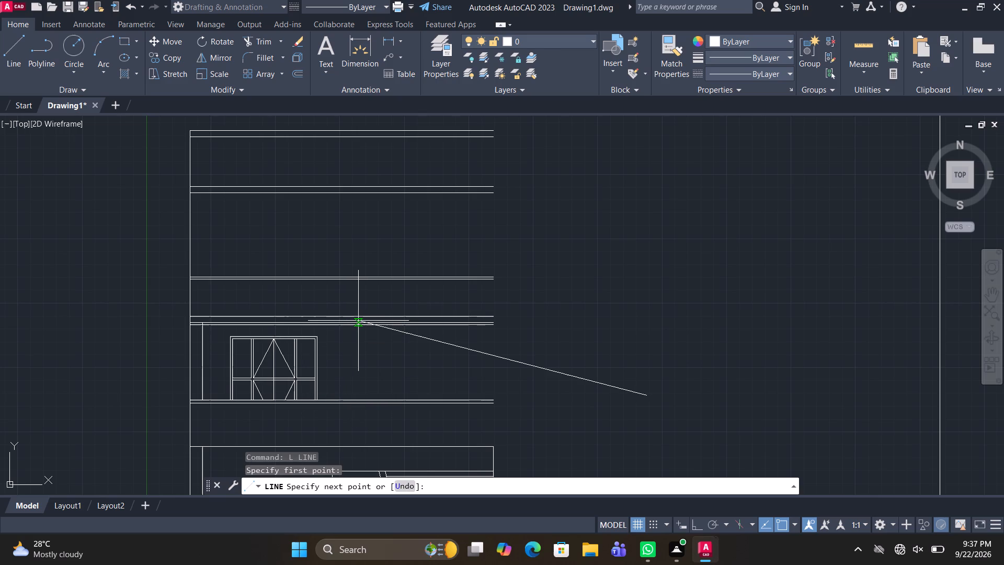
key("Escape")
Offset the building's left vertical line with the Through option to a point a little right of the panelled window.
type("O")
key("space")
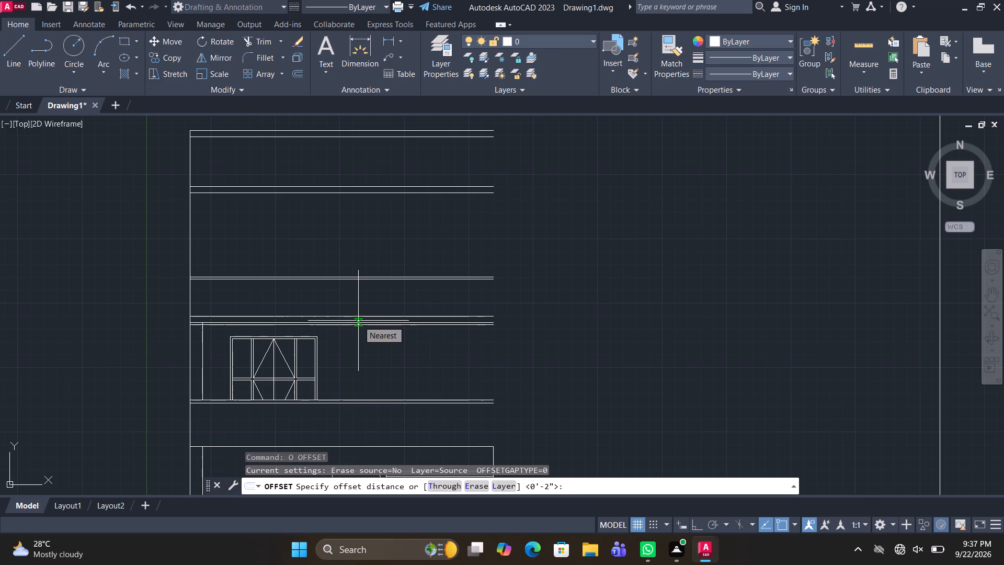
type("T")
key("space")
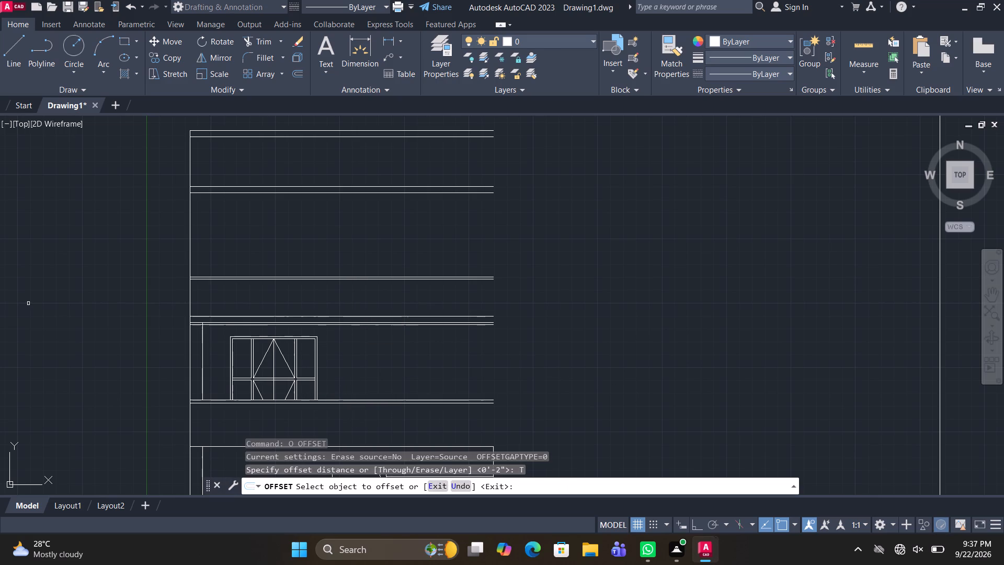
left_click(190, 300)
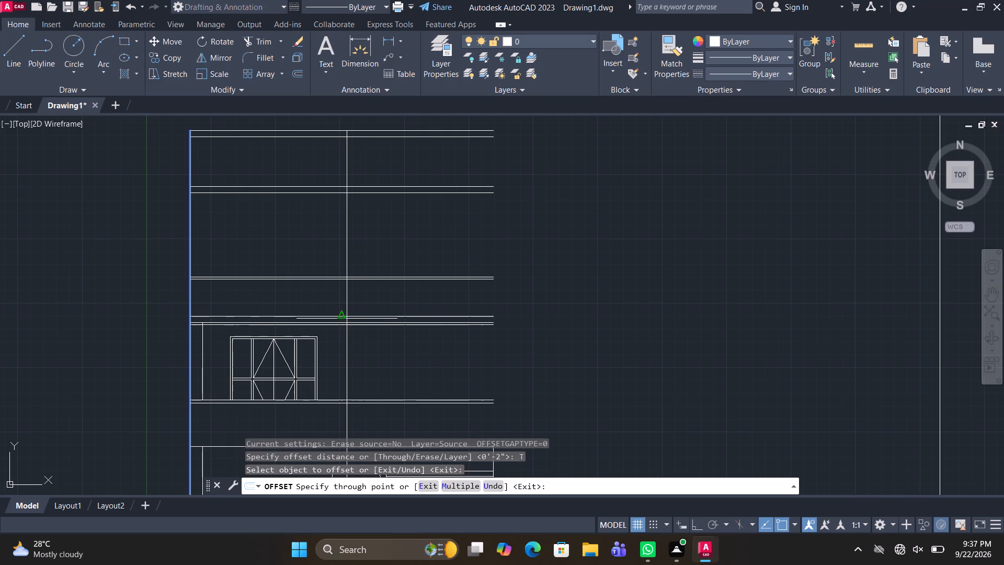
left_click(353, 326)
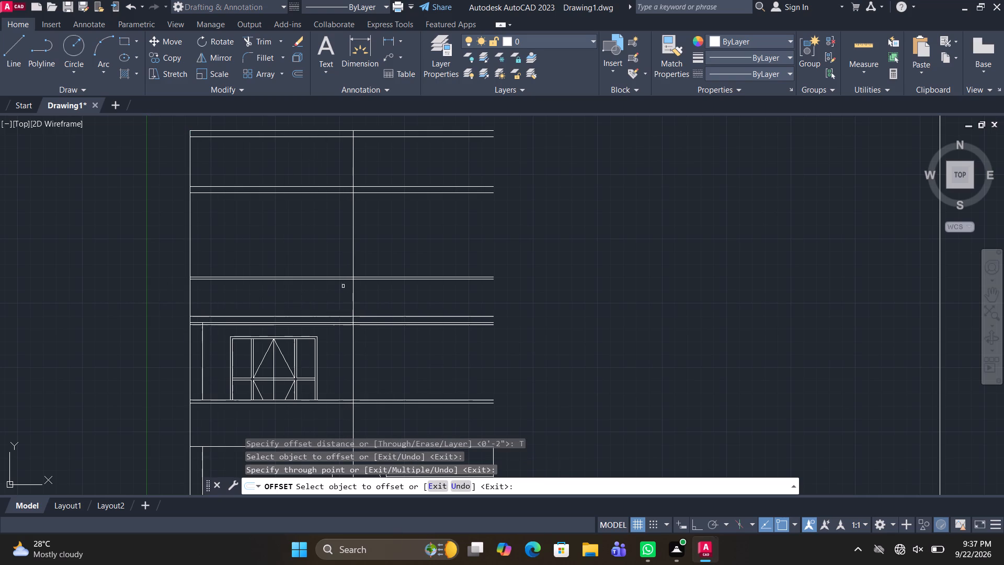
scroll(350, 302, "down", 1)
scroll(378, 386, "up", 1)
middle_click_drag(370, 364, 354, 301)
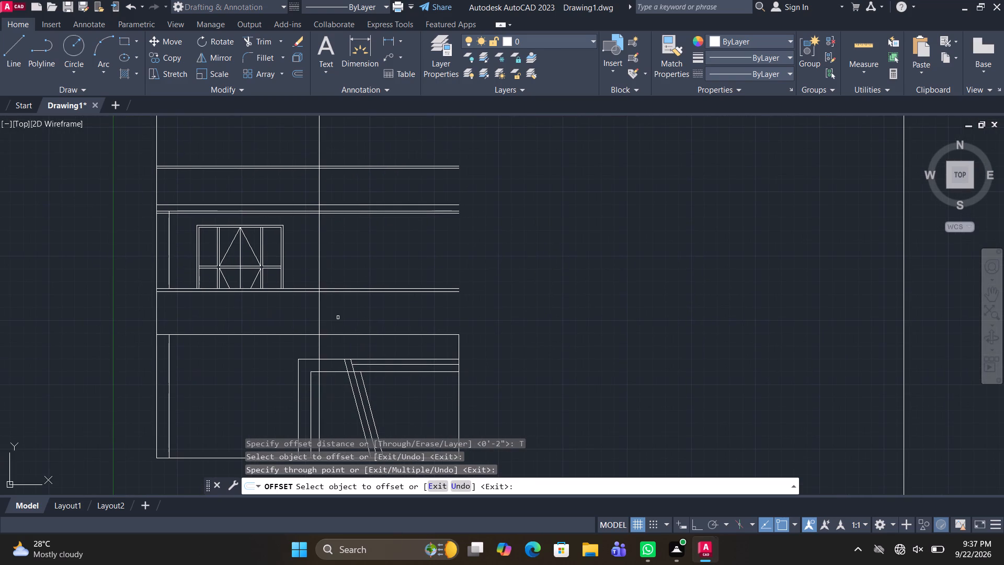
key("Escape")
Trim the new vertical line between the floor line pair under the window and the top line of the ground-storey frame.
type("TR")
key("space")
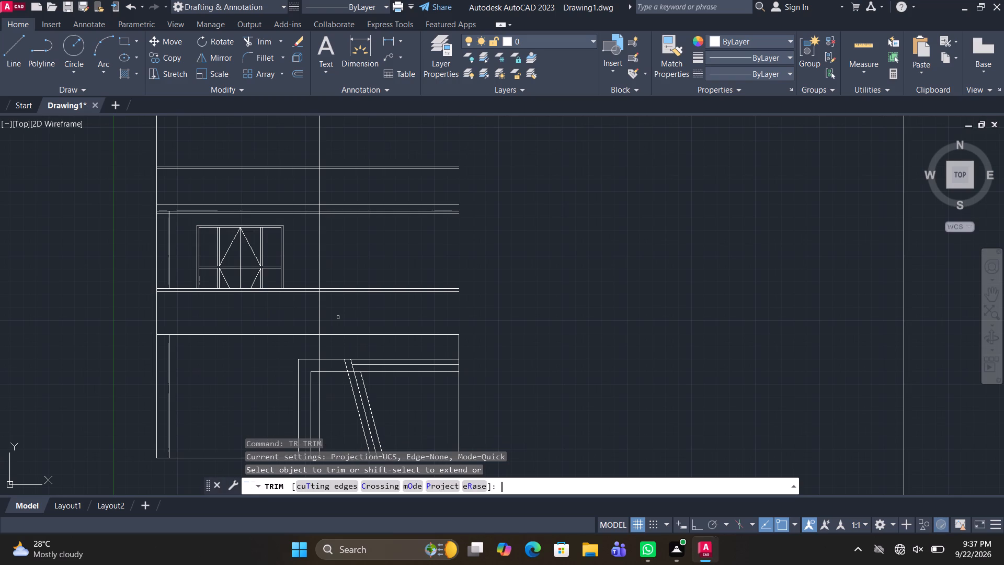
left_click_drag(338, 317, 284, 315)
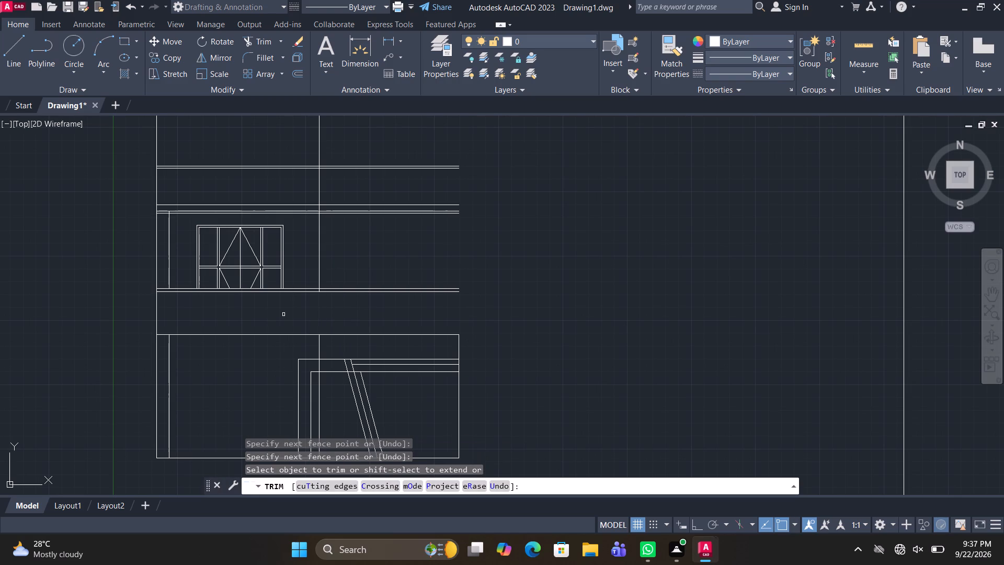
left_click_drag(326, 346, 305, 350)
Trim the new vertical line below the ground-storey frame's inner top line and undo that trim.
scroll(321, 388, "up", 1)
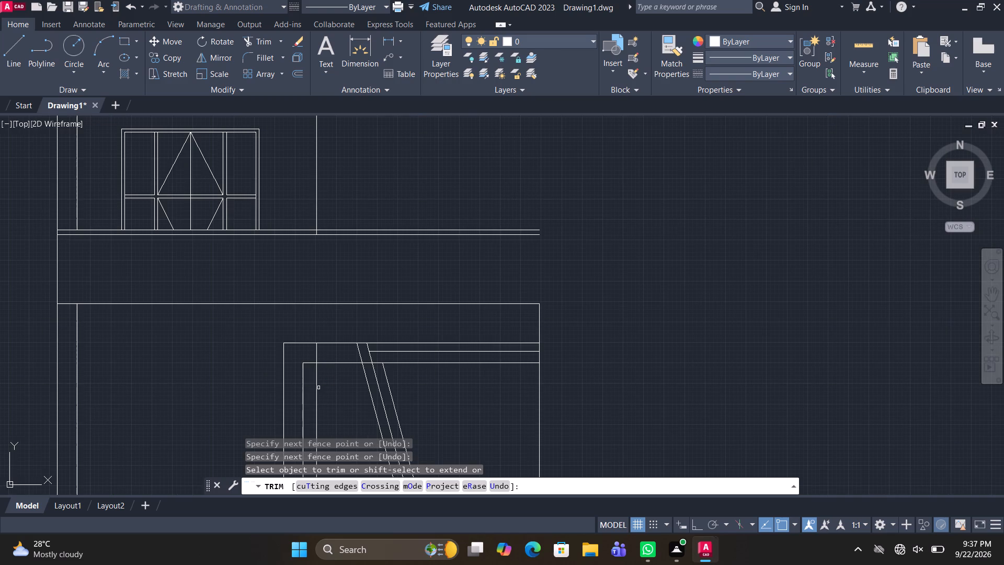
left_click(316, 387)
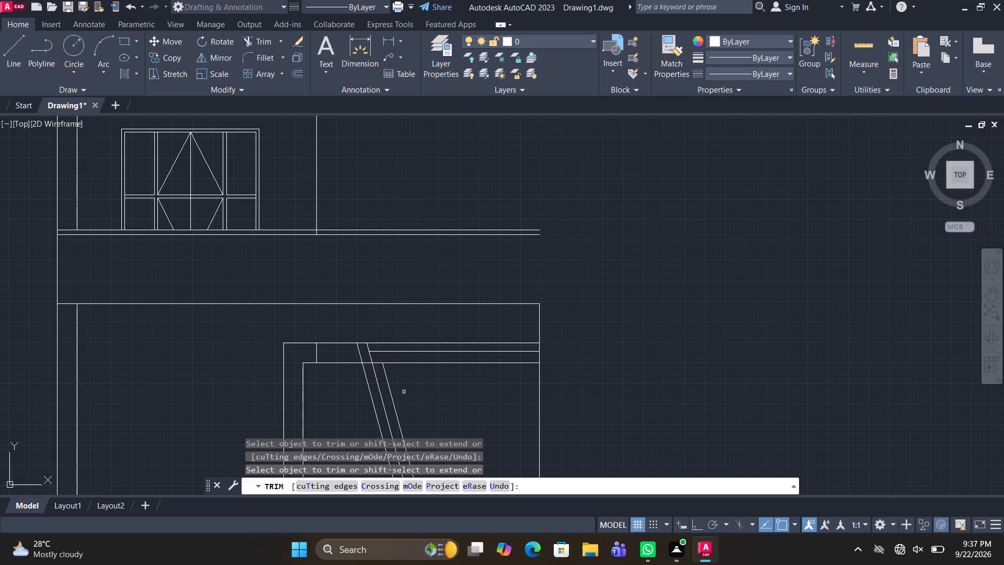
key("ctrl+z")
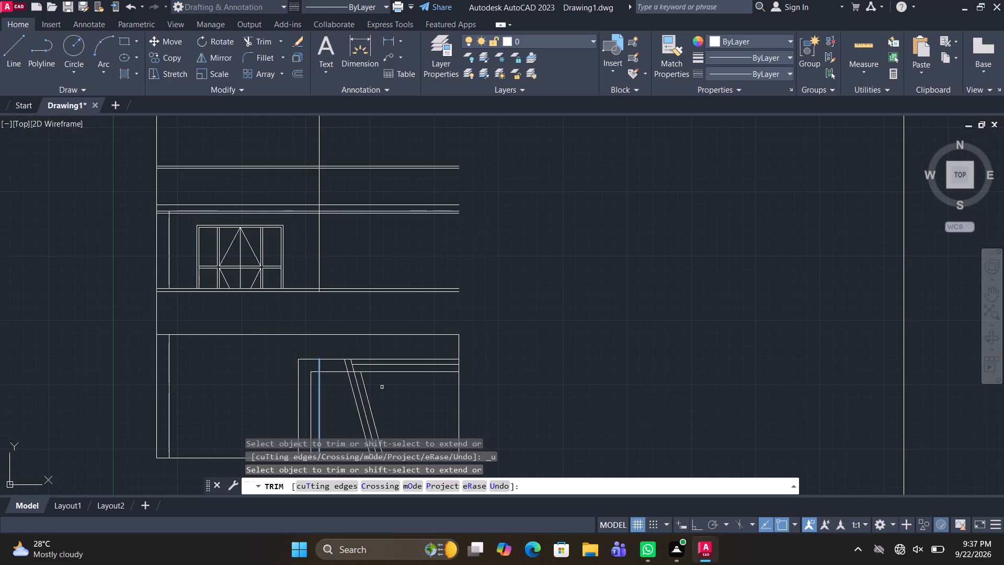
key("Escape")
Trim away the ground-storey frame's two left verticals and its top lines left of the new vertical line.
type("TR")
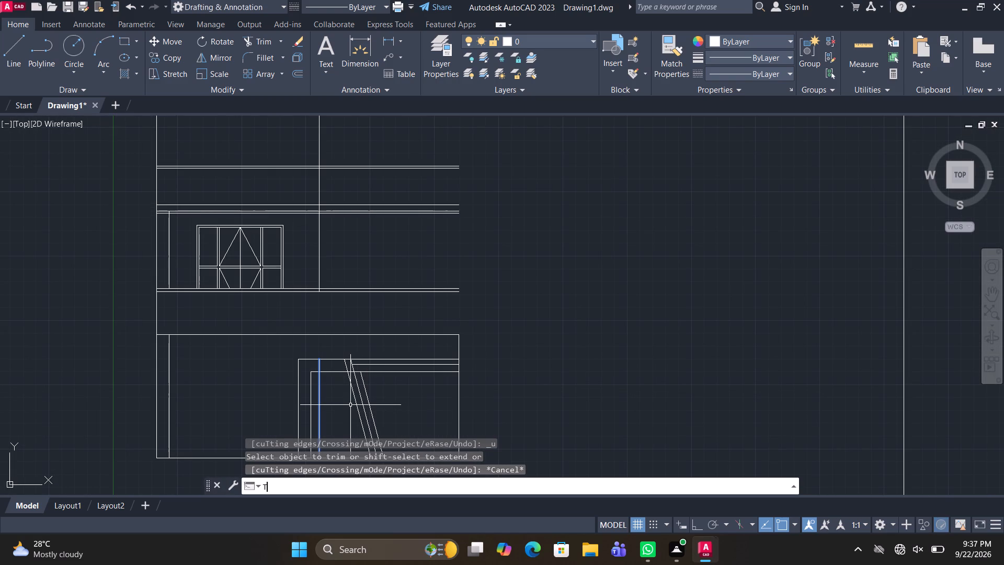
key("space")
scroll(282, 381, "up", 2)
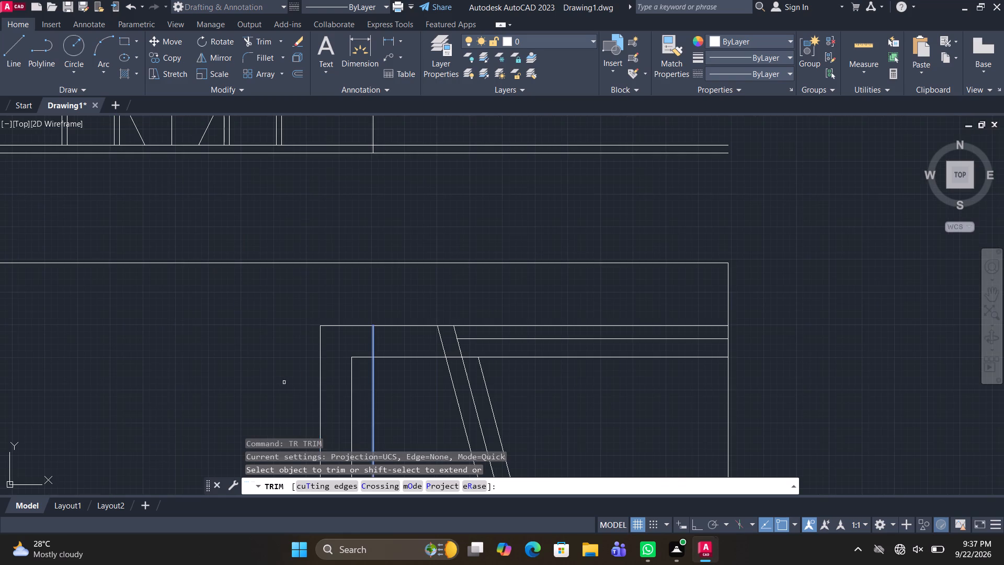
left_click_drag(360, 402, 291, 342)
left_click_drag(356, 365, 349, 293)
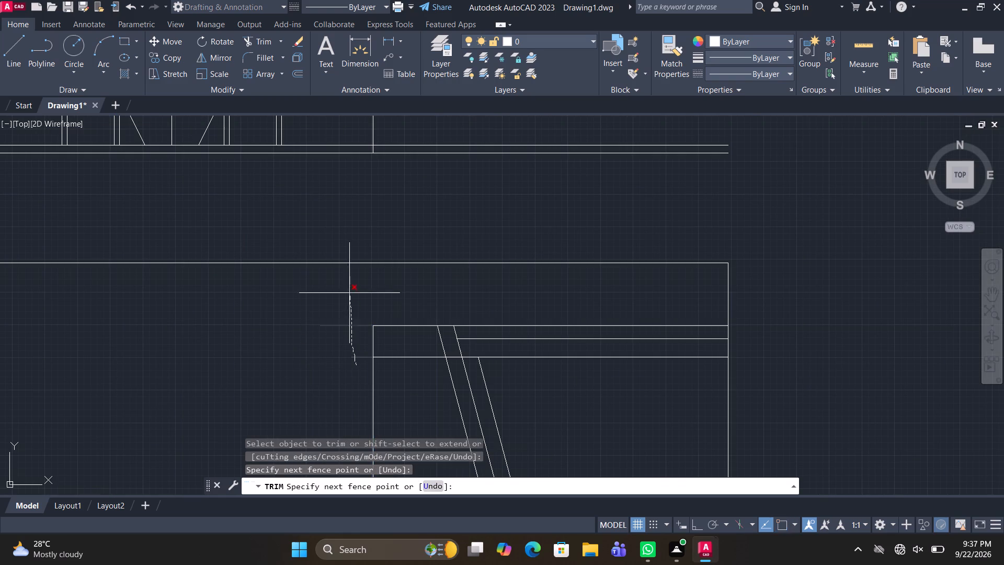
left_click_drag(349, 293, 349, 292)
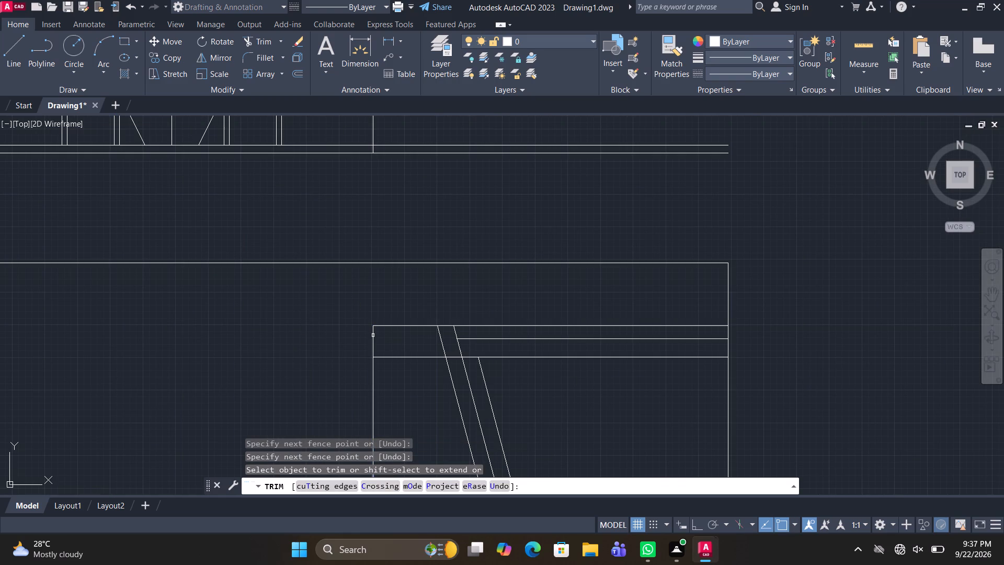
Extend the ground-storey part of the new vertical line up to the storey's top line.
left_click(374, 337, "shift")
Trim the frame's two horizontal lines between the new vertical line and the outer slanted line.
left_click_drag(408, 375, 411, 325)
middle_click_drag(420, 355, 349, 193)
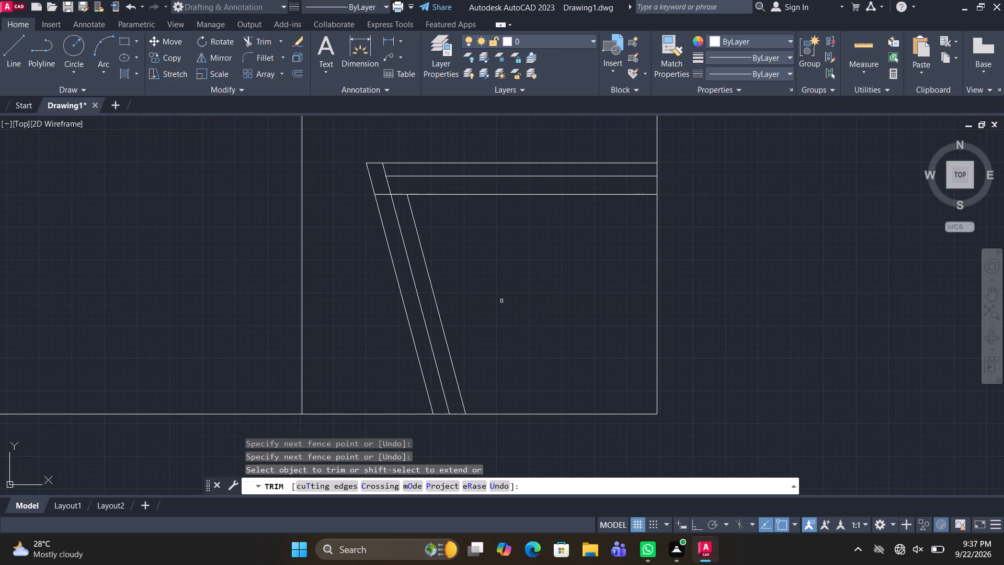
key("space")
Scale down the three slanted and three horizontal ground-storey lines together, using their upper-left corner as the base point.
left_click(521, 348)
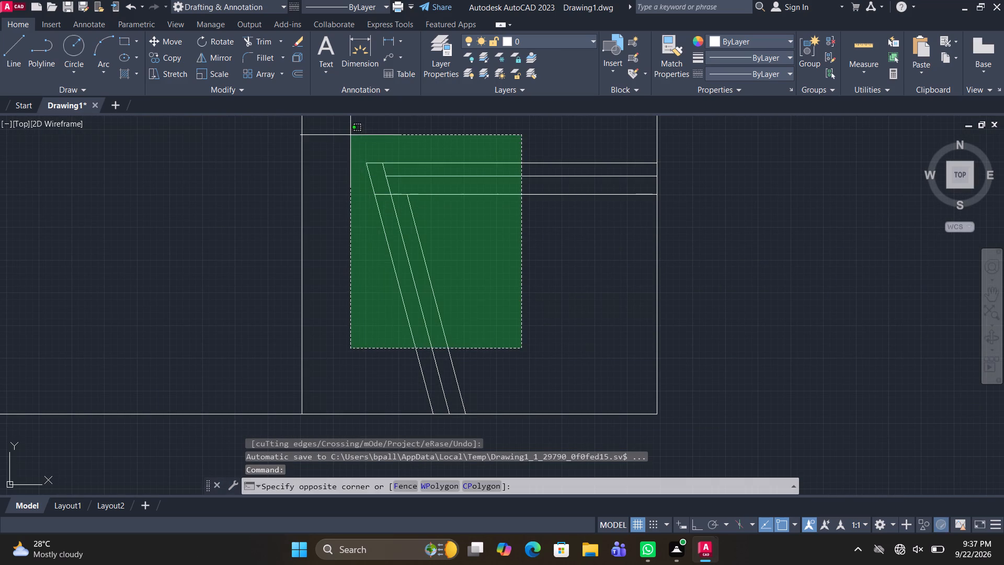
left_click(350, 135)
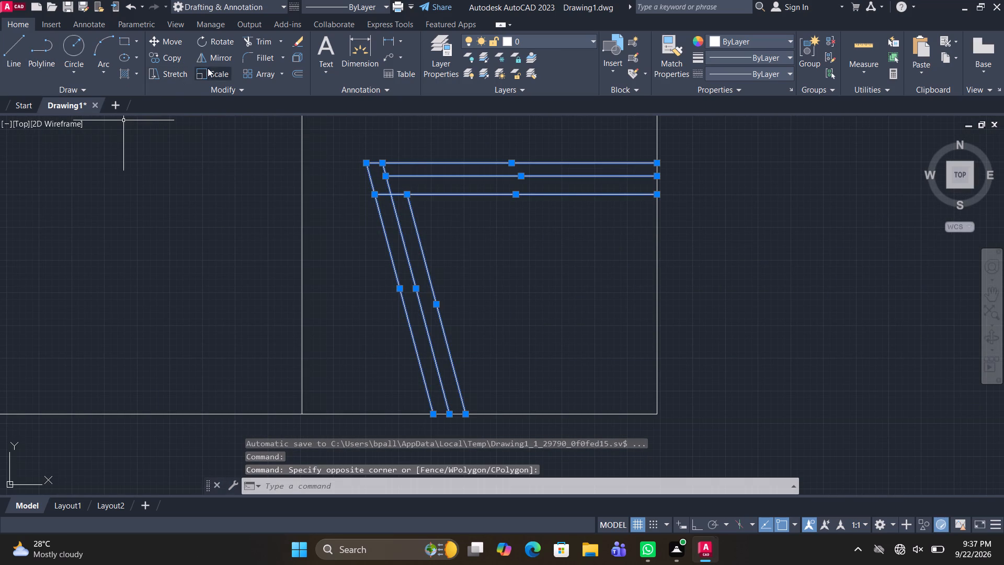
left_click(210, 72)
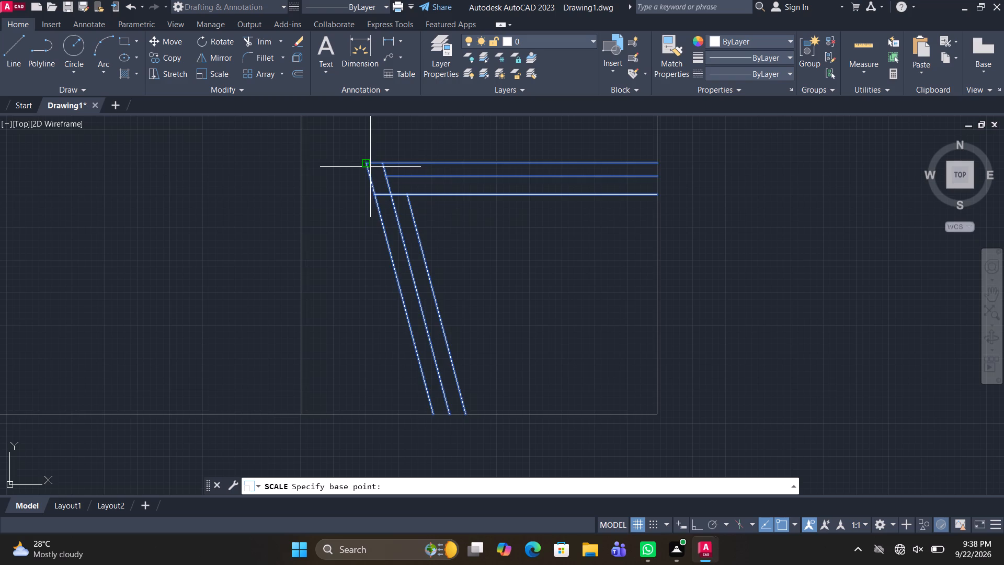
left_click(370, 167)
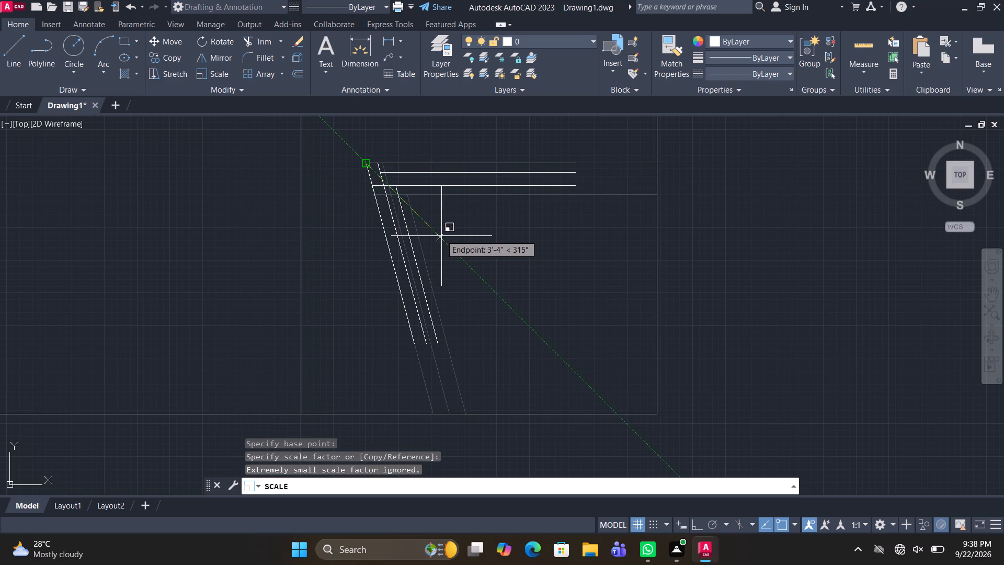
left_click(454, 246)
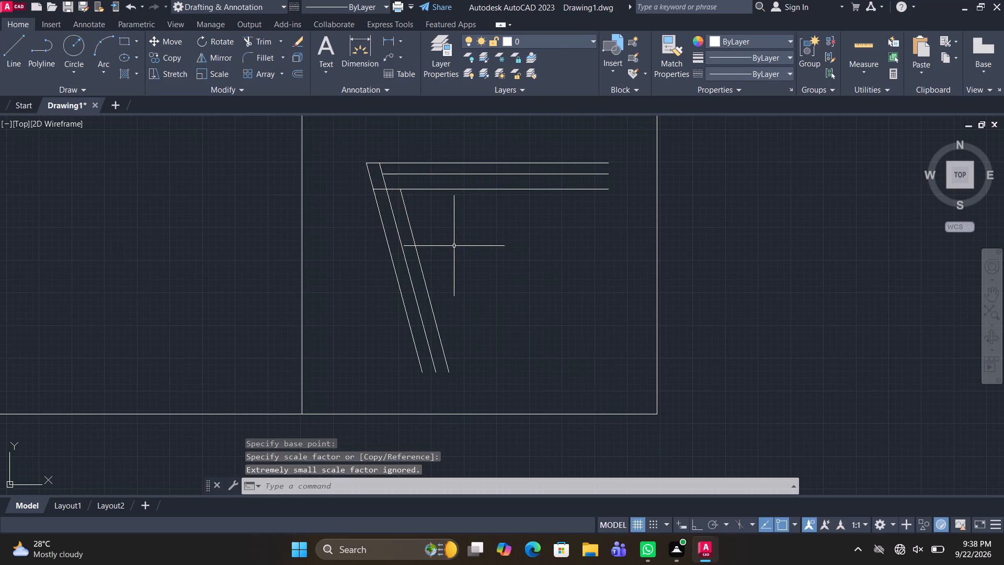
Move the three slanted and three horizontal ground-storey lines together until the horizontals' right ends meet the storey's right edge.
type("M")
key("space")
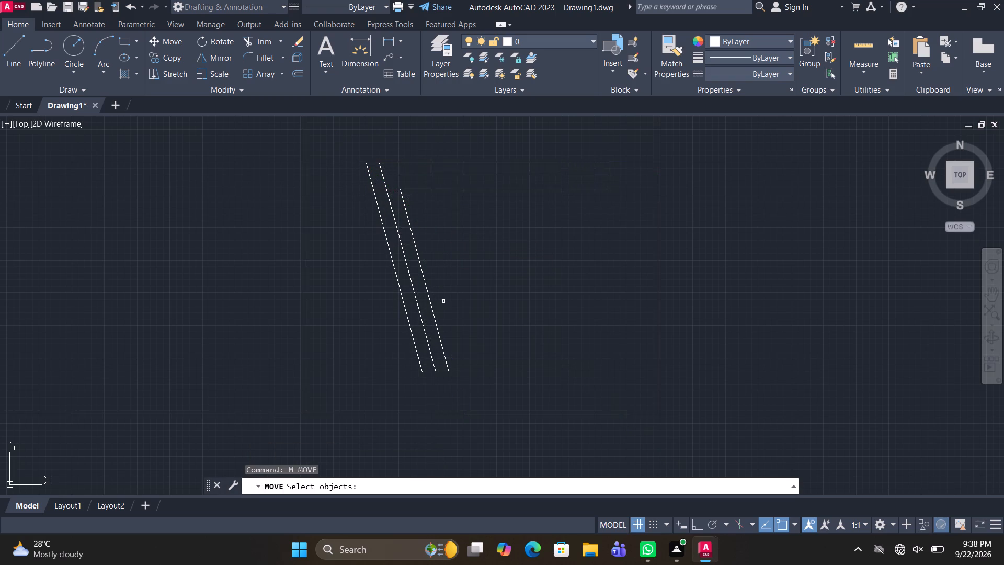
left_click(455, 288)
left_click(330, 127)
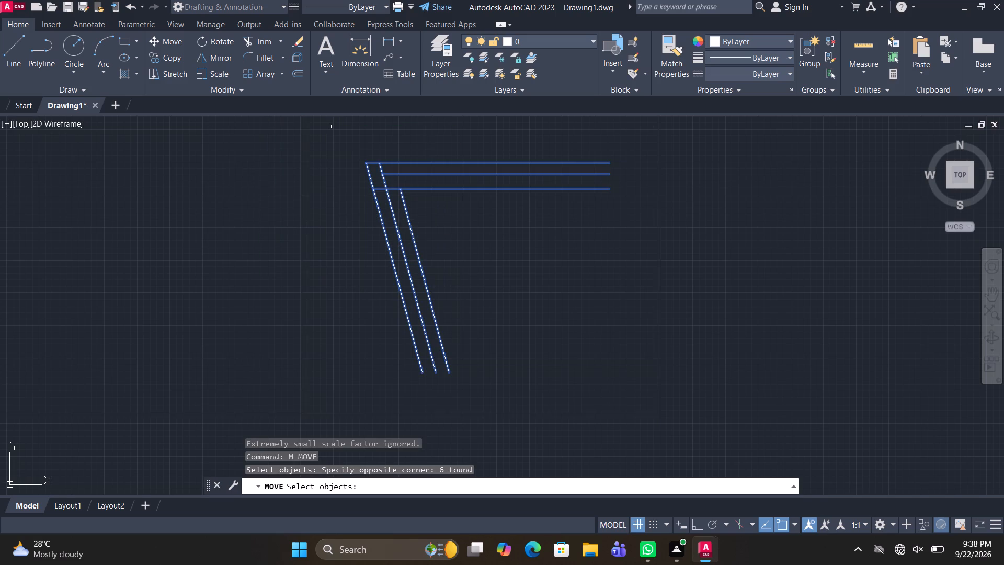
key("space")
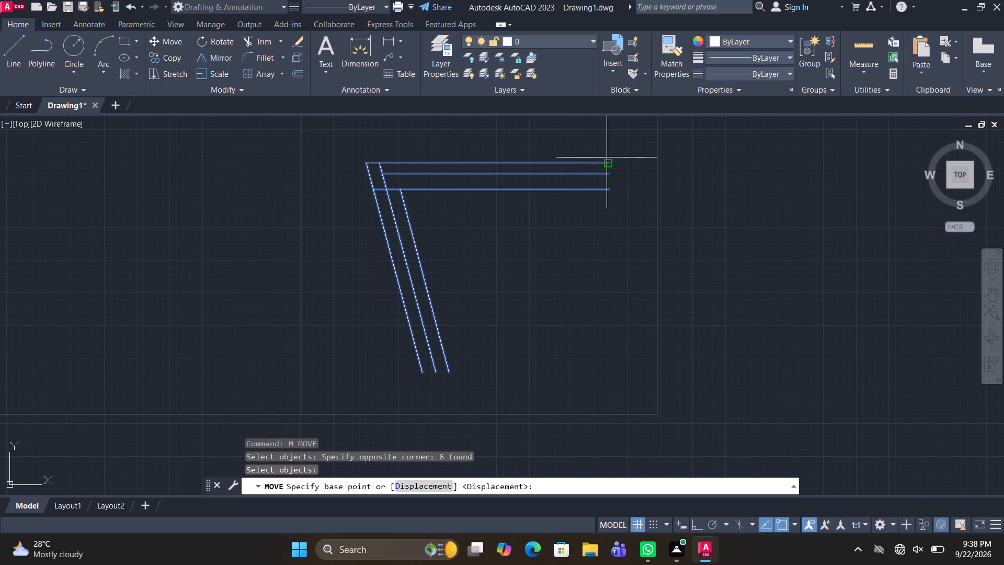
left_click(608, 157)
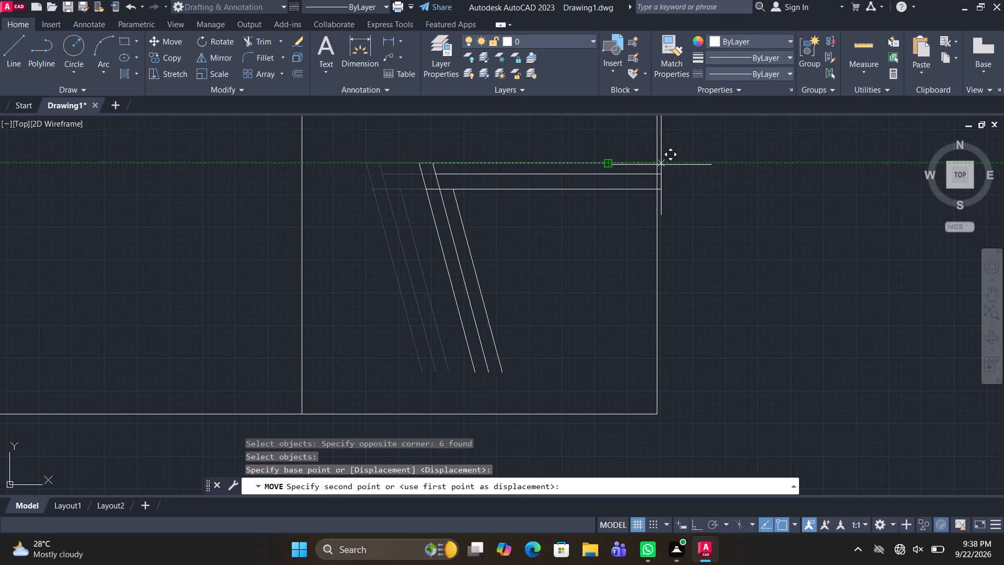
left_click(657, 165)
key("Escape")
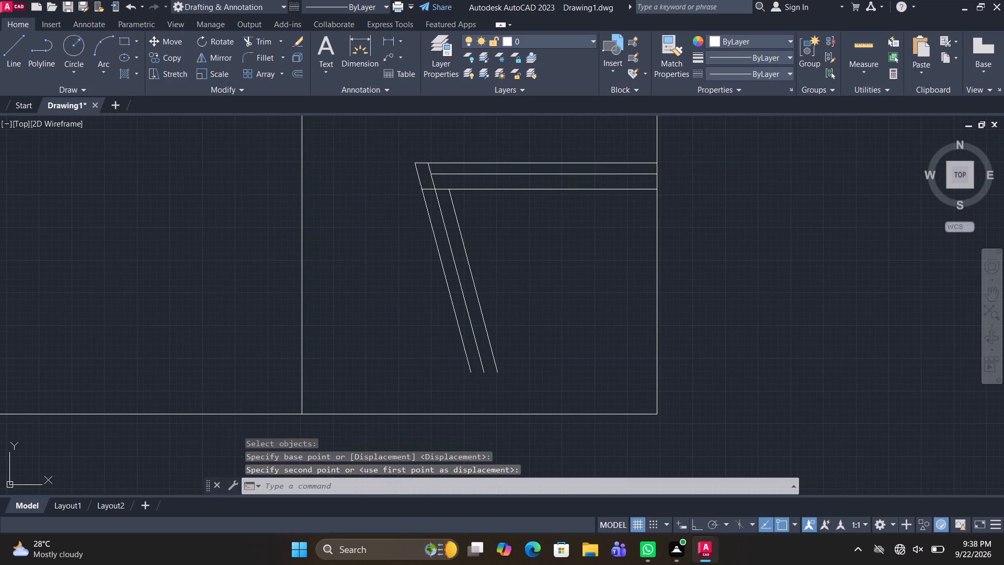
Extend the three slanted lines down to the base line and trim the overlapping pieces at the frame's upper-left corners.
type("TR")
key("space")
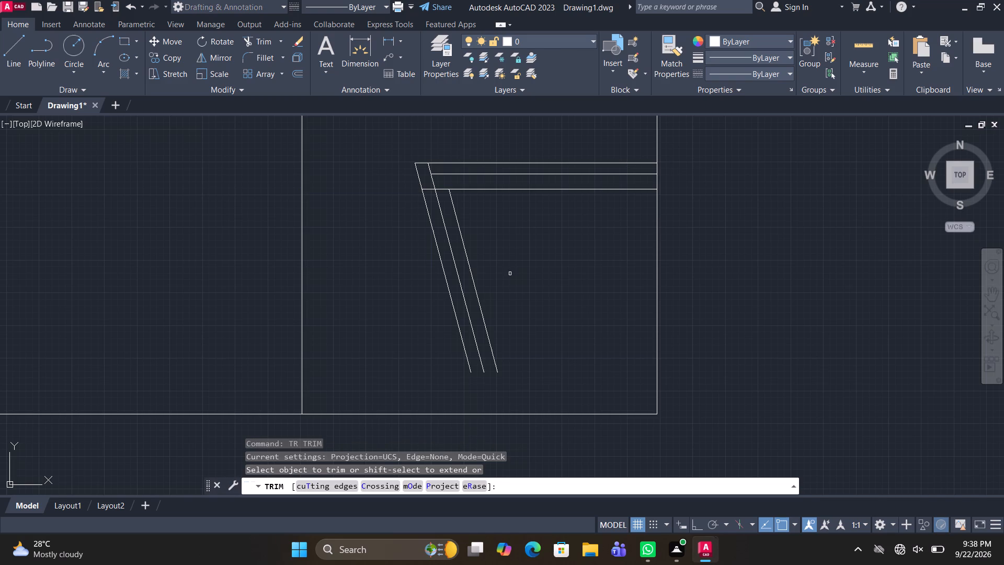
left_click_drag(511, 276, 431, 329, "shift")
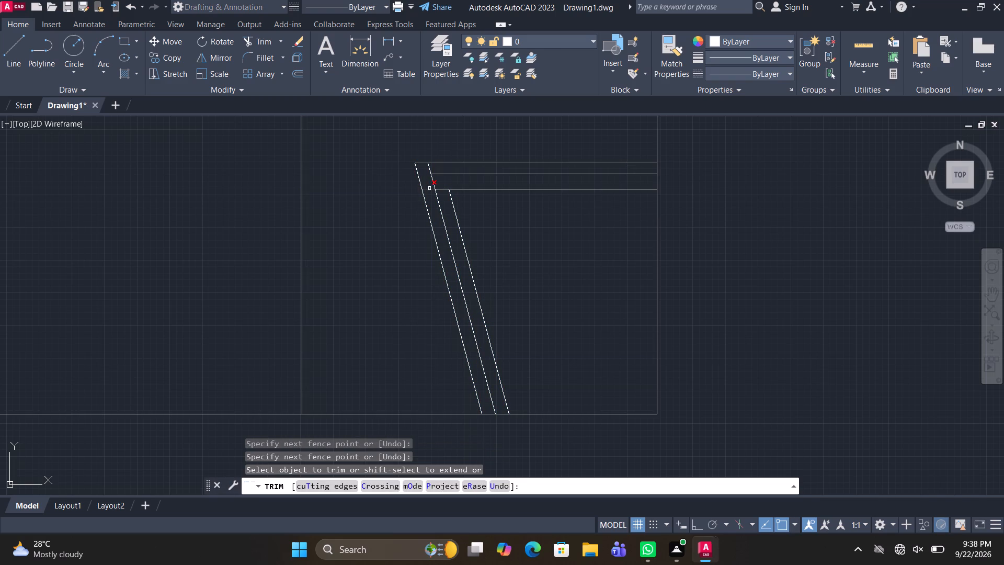
left_click(429, 189)
left_click(431, 172)
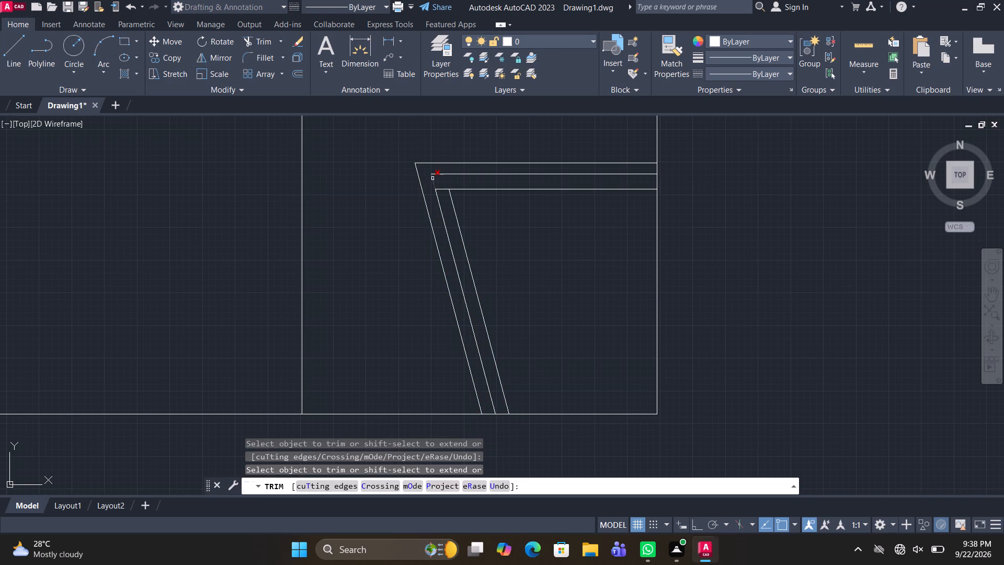
left_click(444, 190)
Extend the frame's topmost horizontal line left to the vertical division line.
left_click(462, 162, "shift")
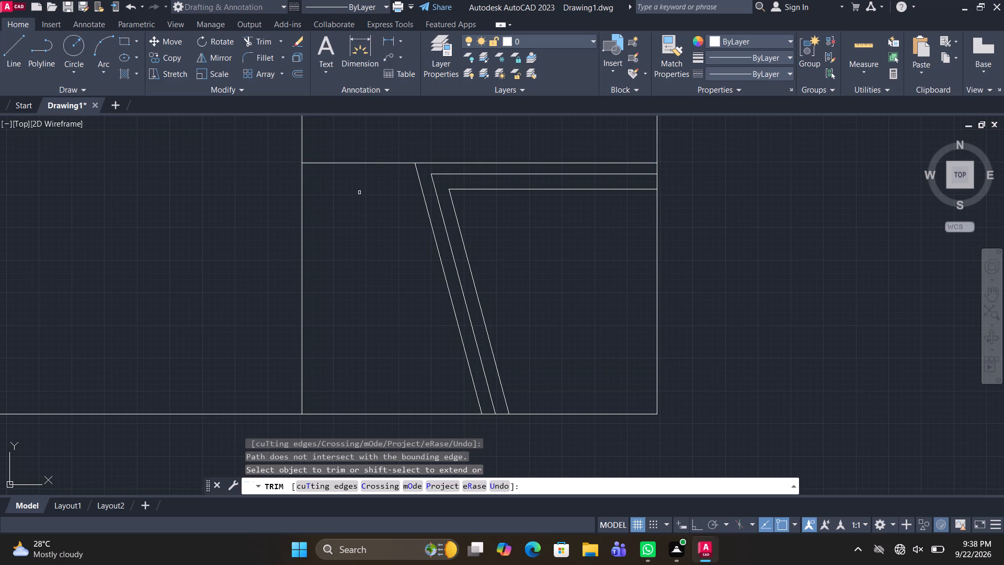
key("space")
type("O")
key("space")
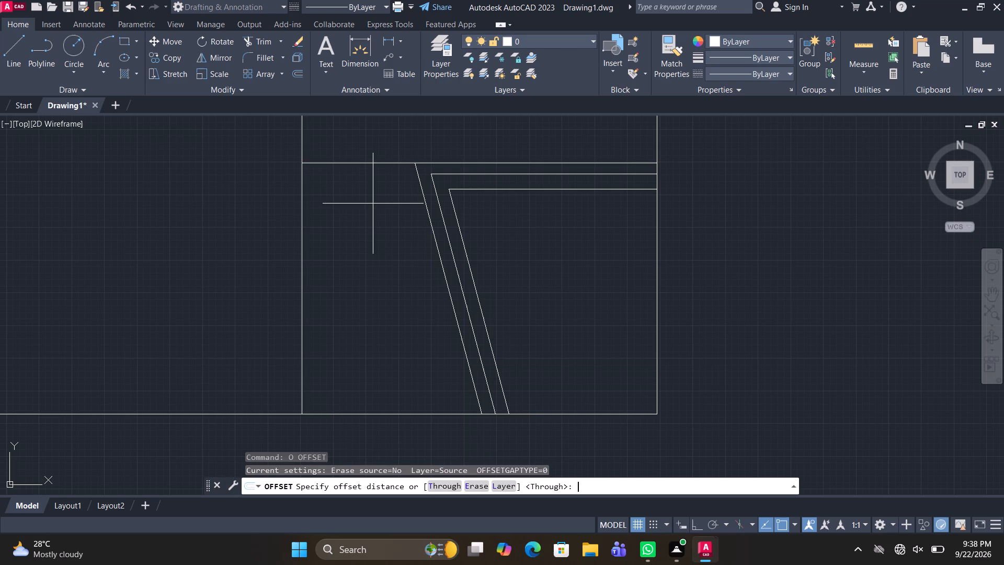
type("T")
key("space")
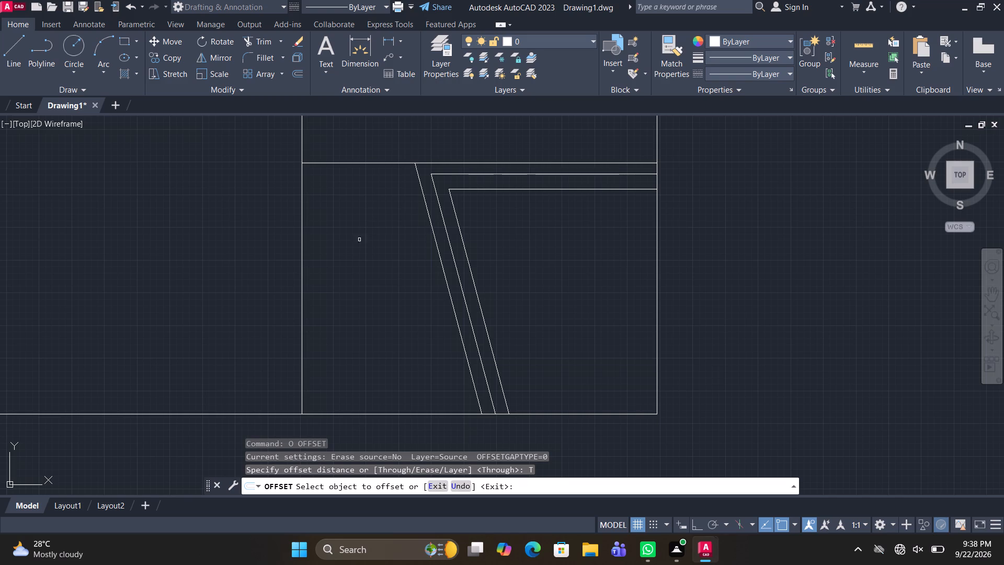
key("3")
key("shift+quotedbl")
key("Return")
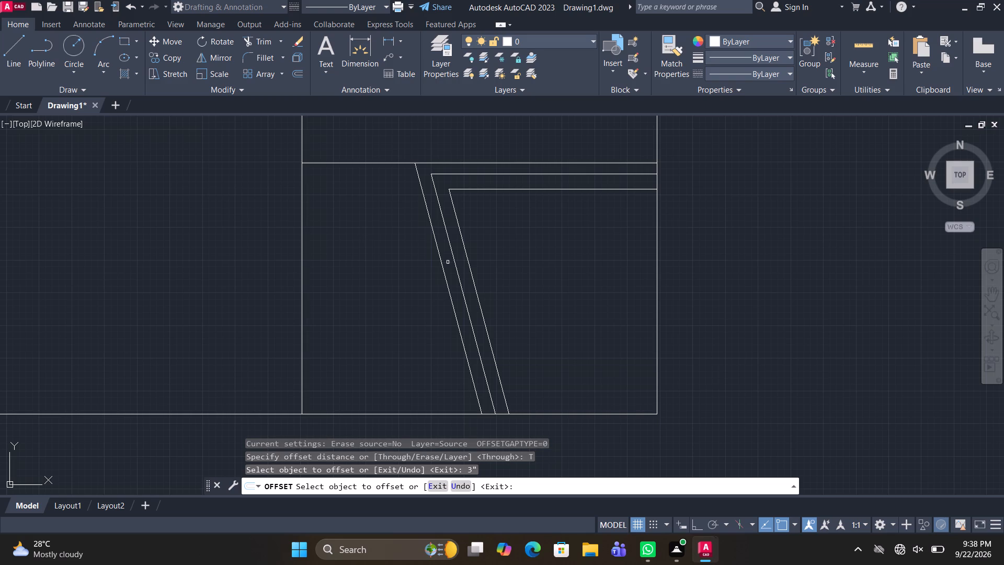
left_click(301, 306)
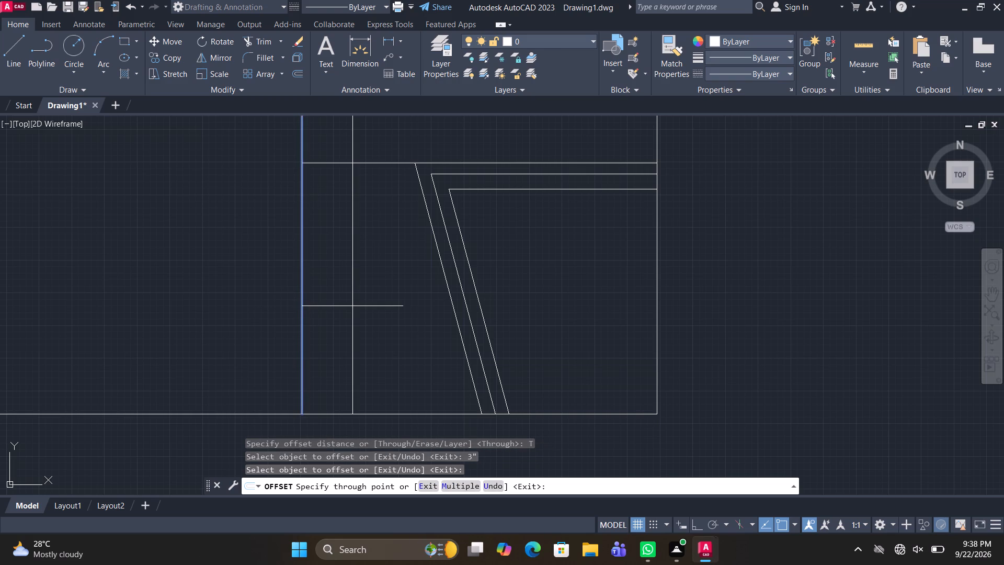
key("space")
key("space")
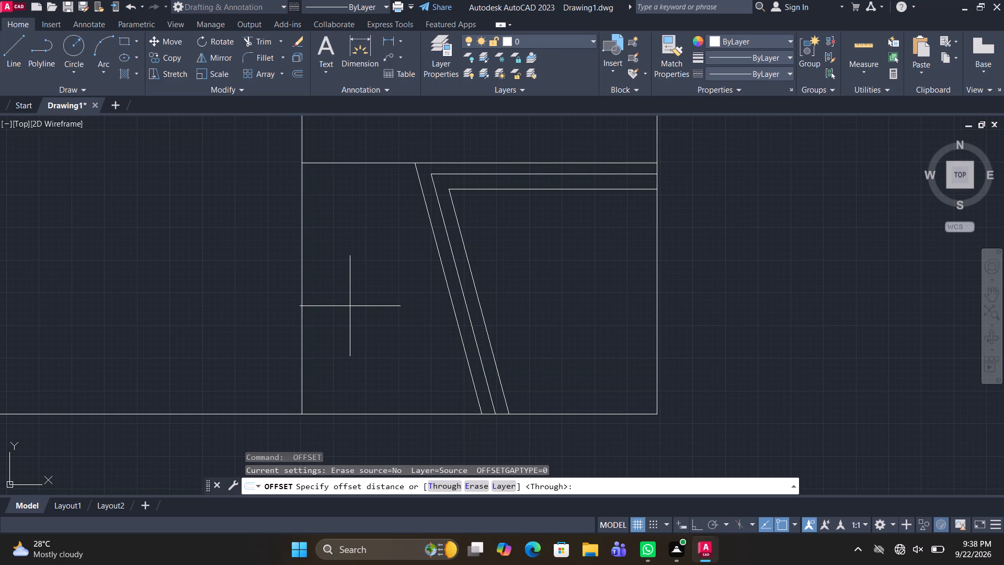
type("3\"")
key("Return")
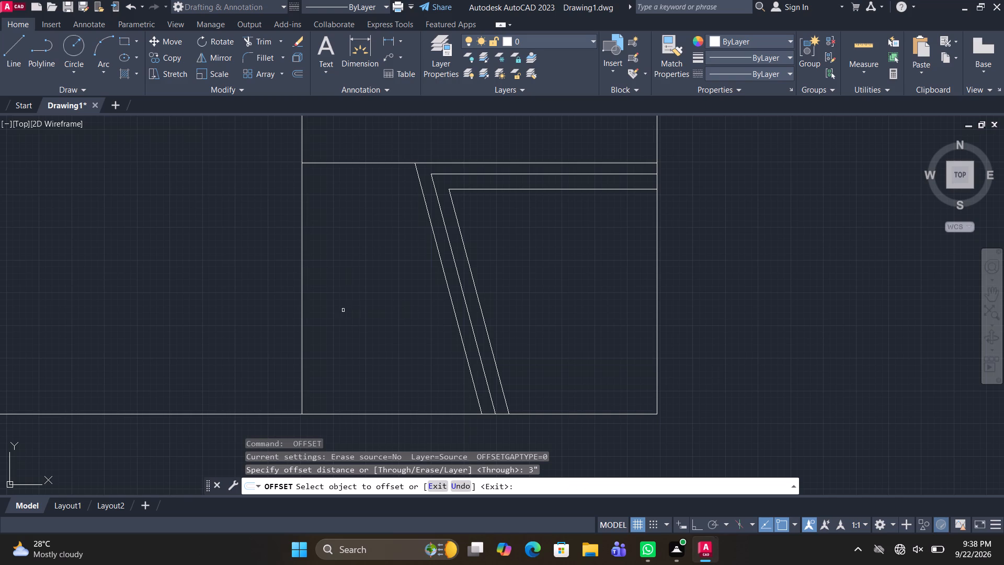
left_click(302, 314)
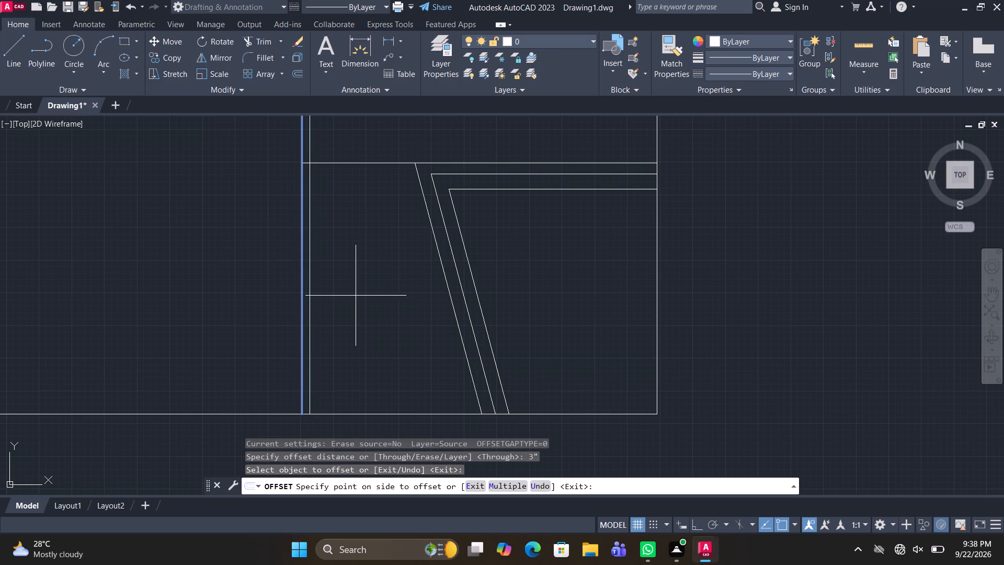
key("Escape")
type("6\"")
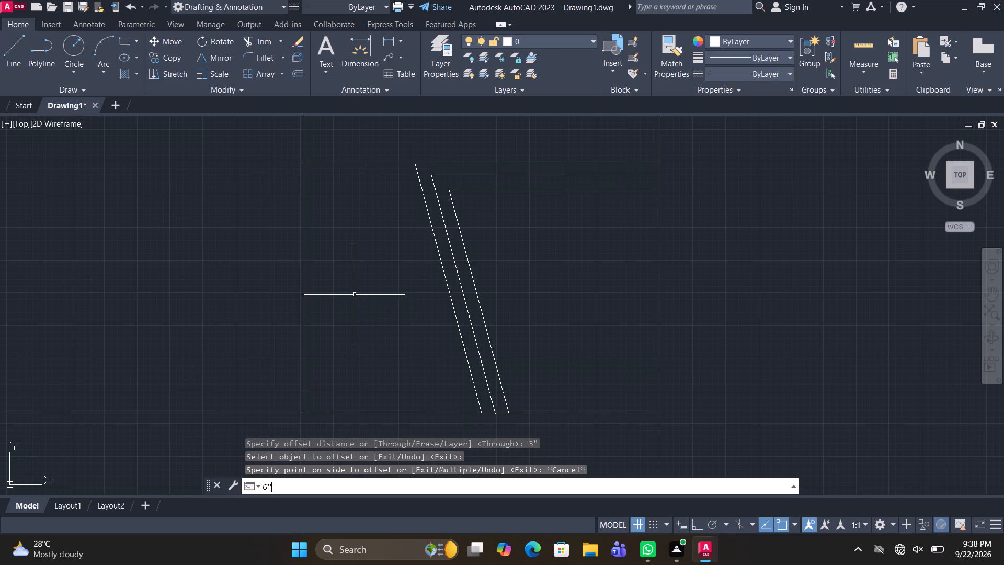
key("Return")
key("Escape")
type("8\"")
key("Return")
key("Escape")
Offset the vertical division line 8" to the right and the frame's topmost horizontal line 8" downward.
type("O 8\"")
key("Return")
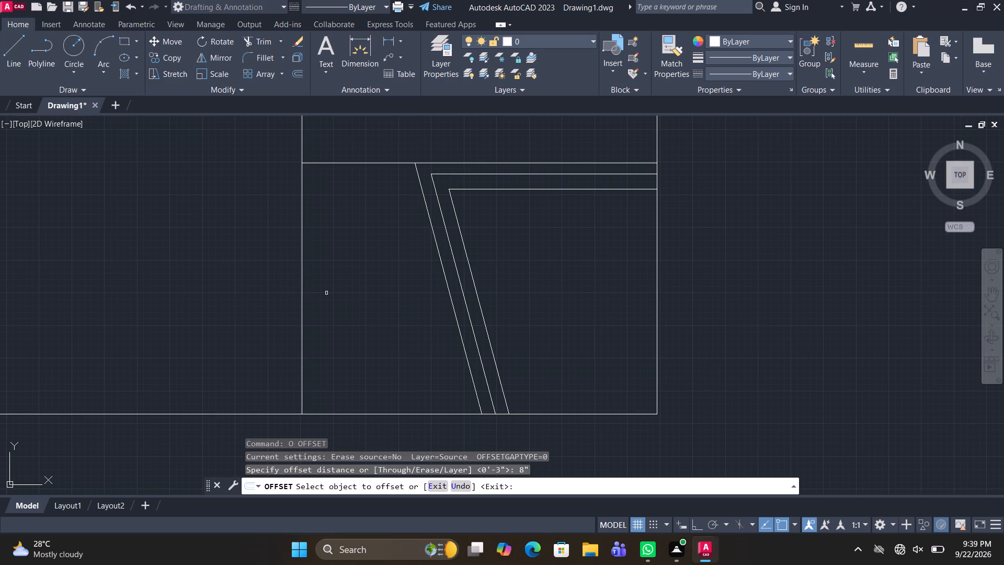
left_click(302, 292)
left_click(325, 296)
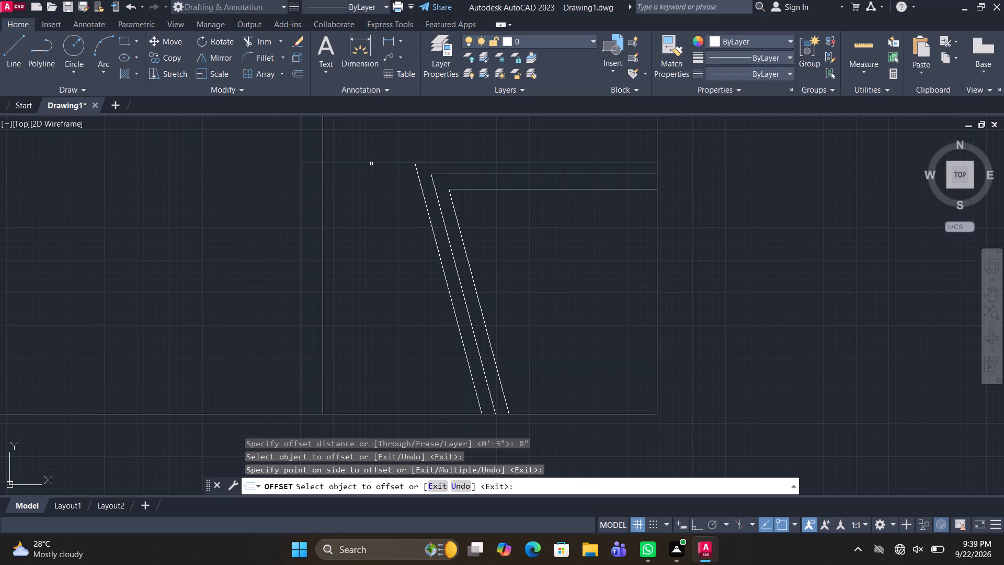
left_click(371, 164)
left_click(373, 177)
scroll(463, 193, "up", 2)
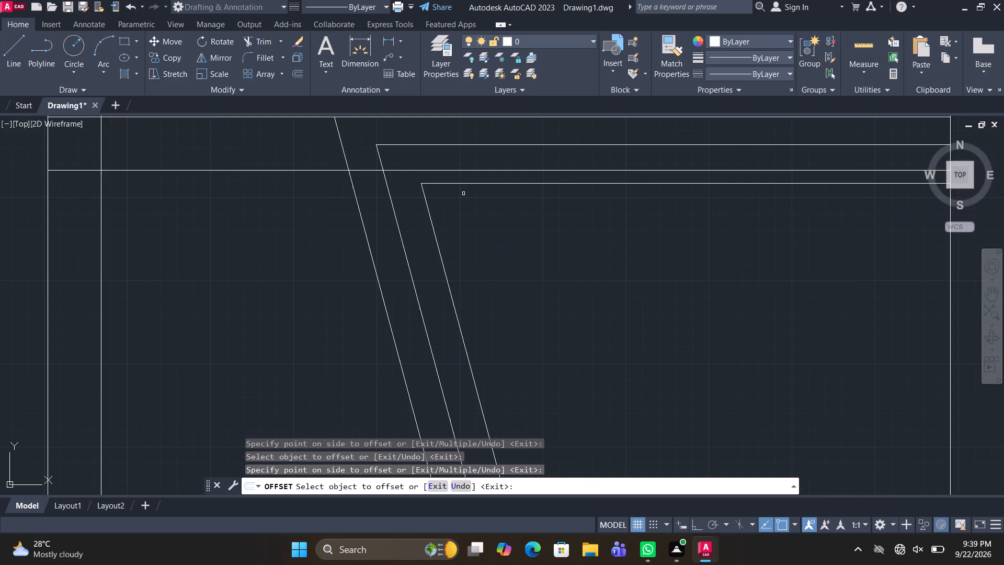
key("Escape")
Remove the frame's lowest original horizontal line with Trim and make the innermost slanted line end at the new offset horizontal.
type("TR")
key("space")
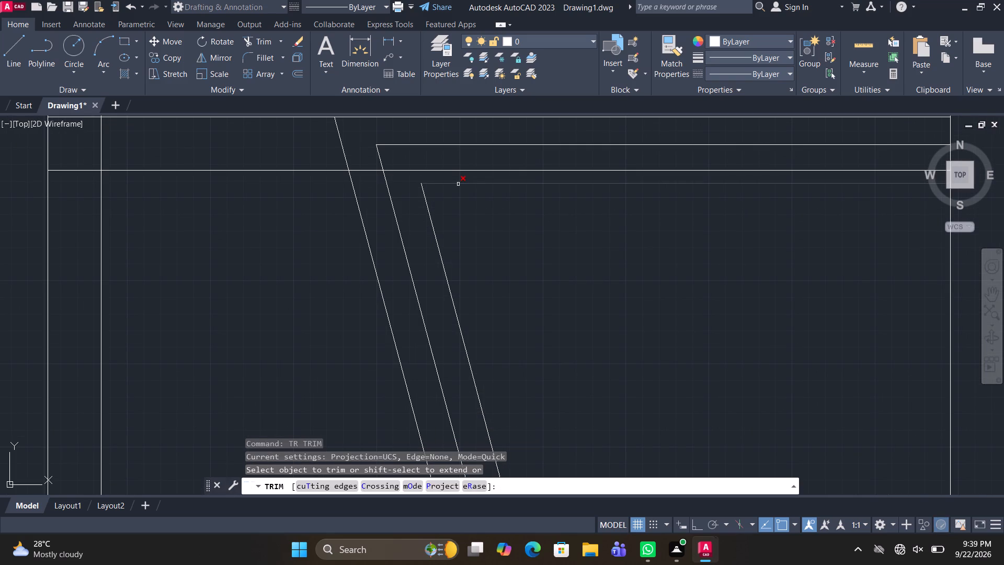
left_click(458, 184)
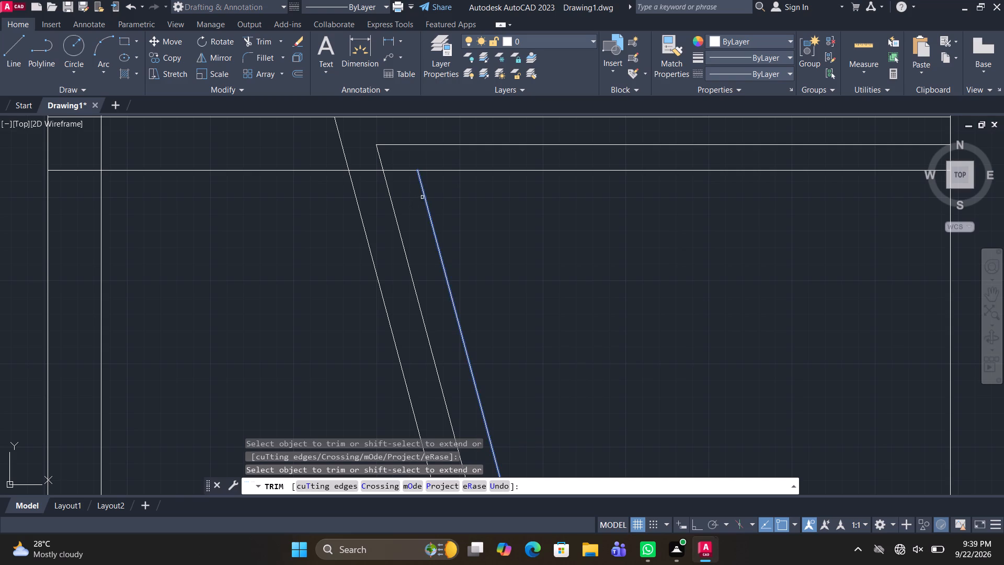
left_click(424, 197, "shift")
left_click(420, 184, "shift")
scroll(466, 177, "down", 1)
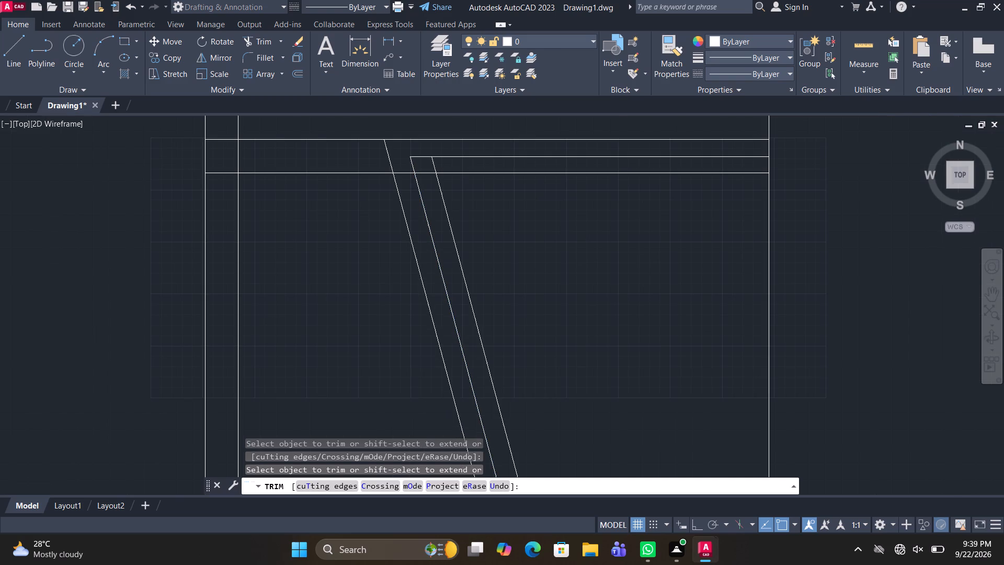
left_click(434, 161)
scroll(495, 190, "down", 1)
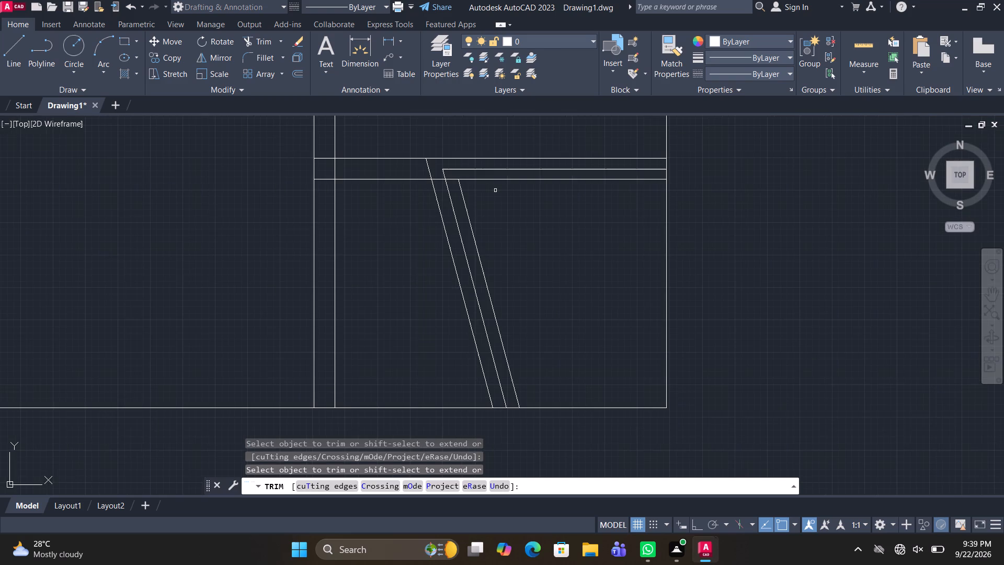
key("Escape")
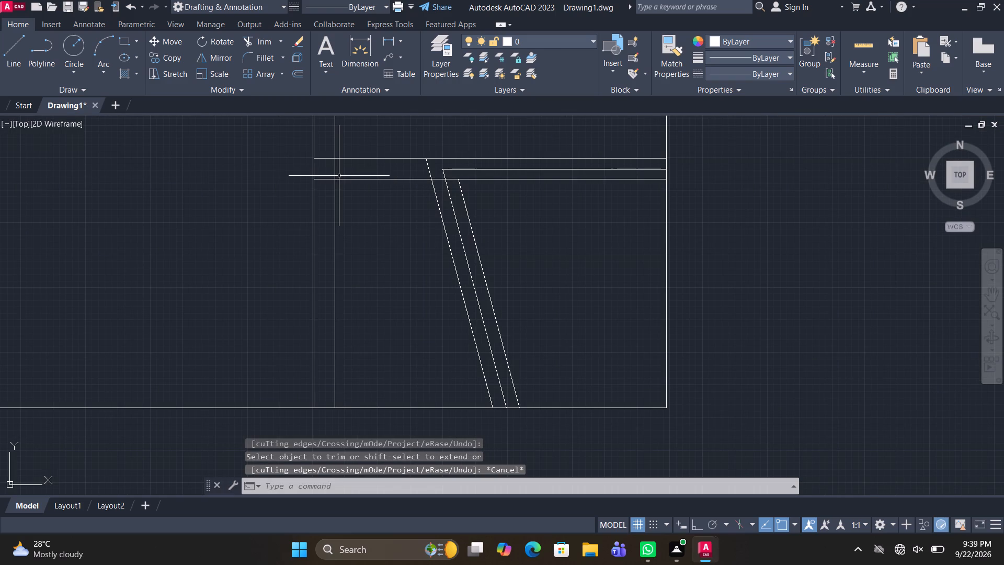
Trim the new offset vertical and horizontal lines where they overrun each other, forming a clean corner beside the vertical division.
type("TR")
key("space")
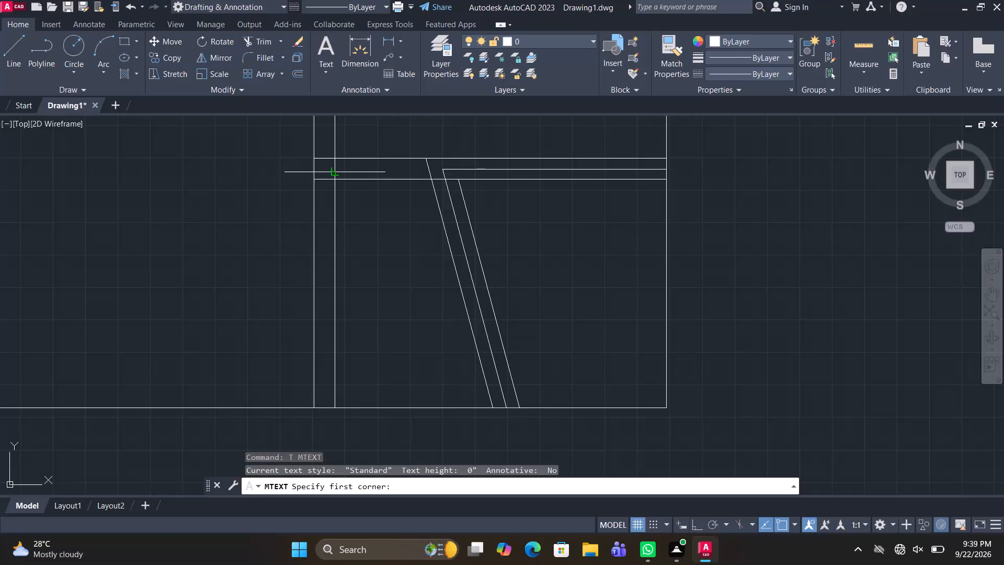
key("Escape")
type("TR")
key("space")
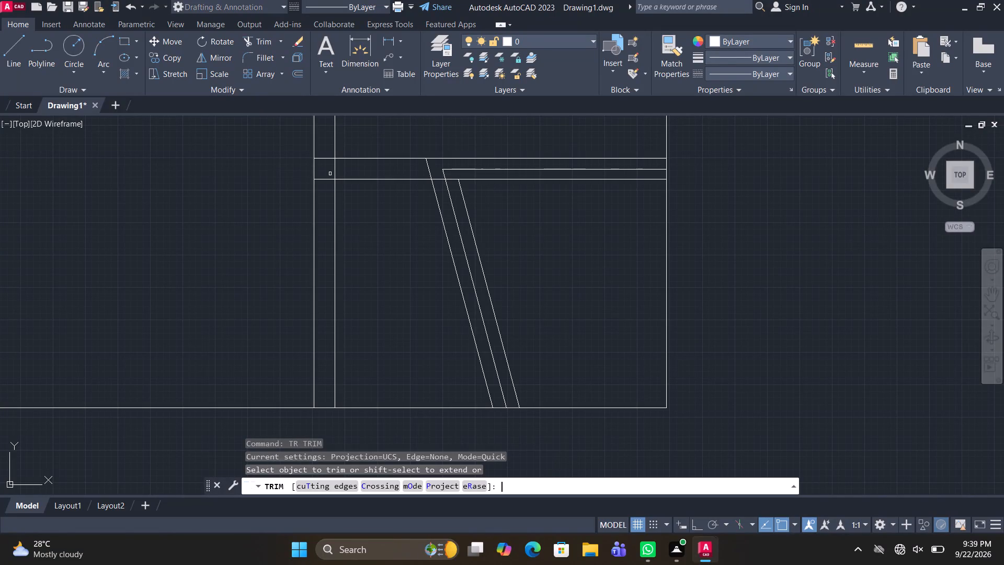
left_click(336, 173)
left_click(330, 179)
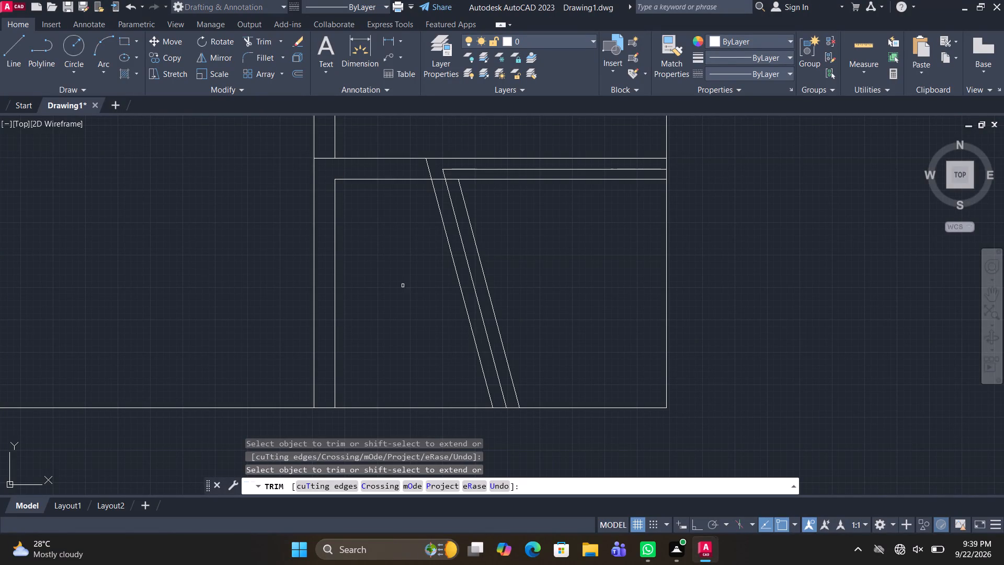
scroll(404, 287, "down", 2)
middle_click_drag(398, 222, 406, 229)
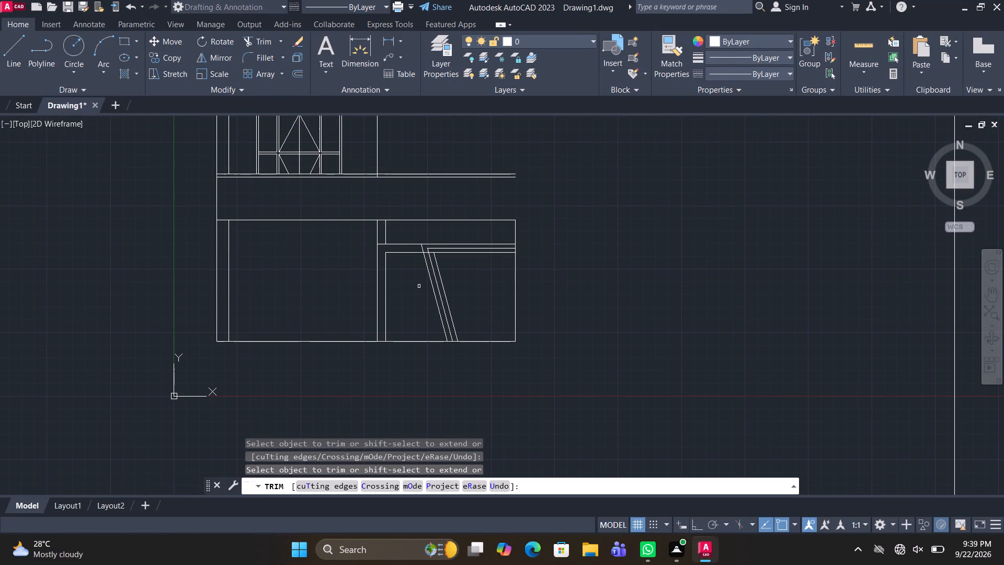
middle_click(419, 287)
key("space")
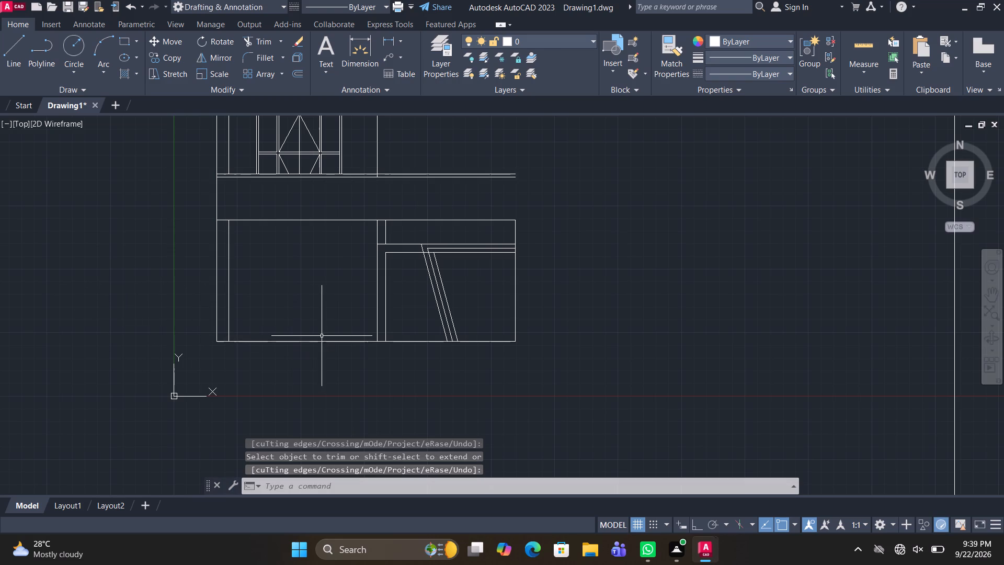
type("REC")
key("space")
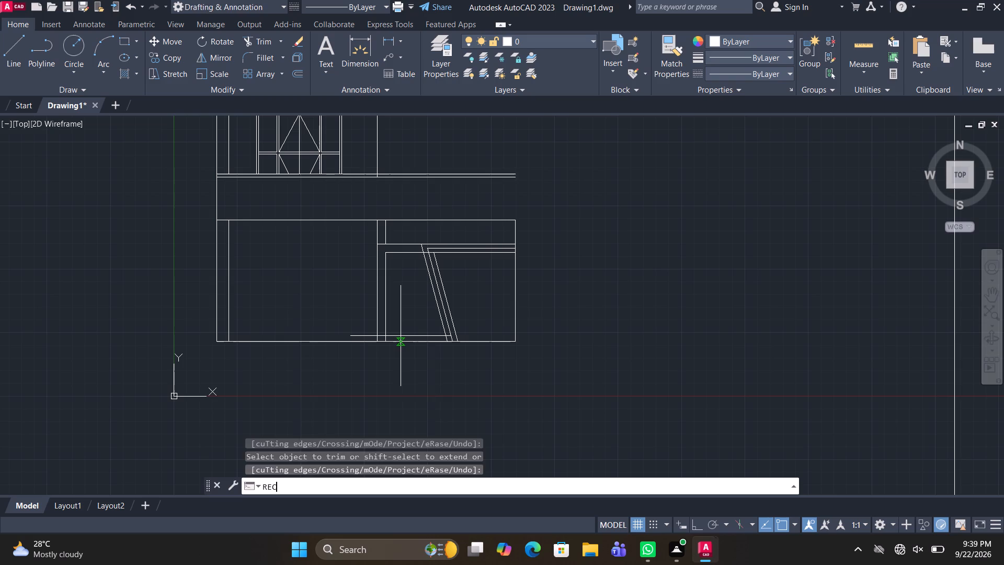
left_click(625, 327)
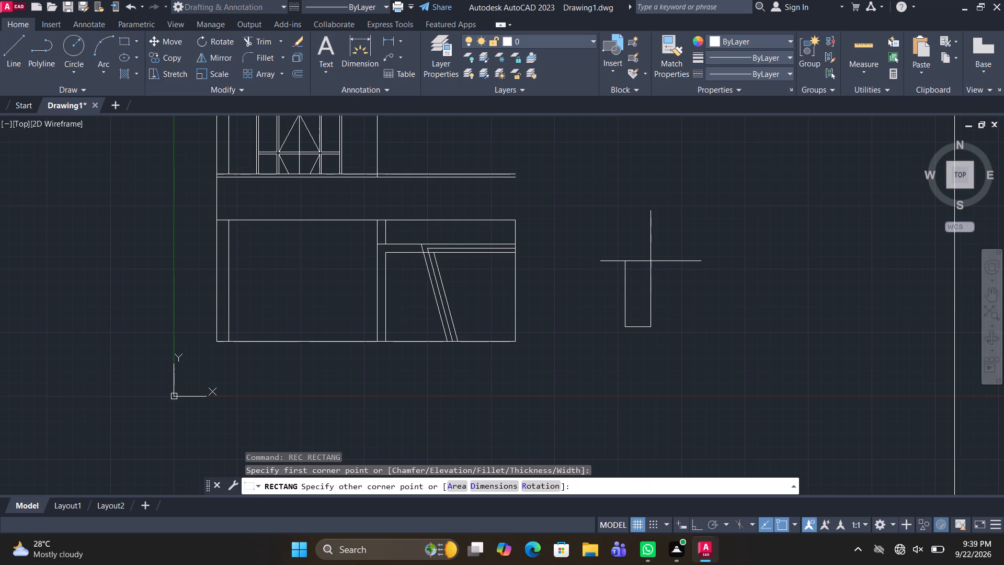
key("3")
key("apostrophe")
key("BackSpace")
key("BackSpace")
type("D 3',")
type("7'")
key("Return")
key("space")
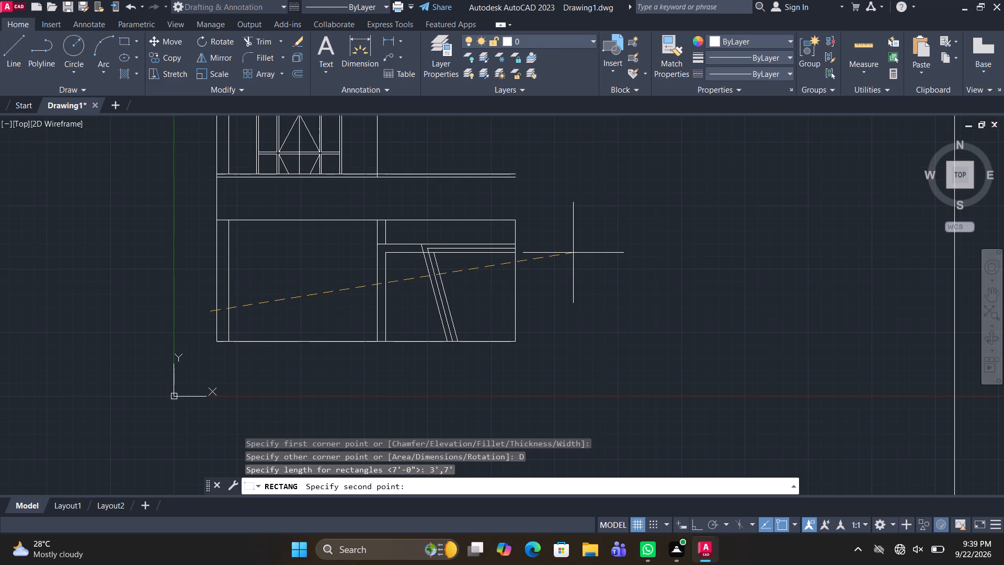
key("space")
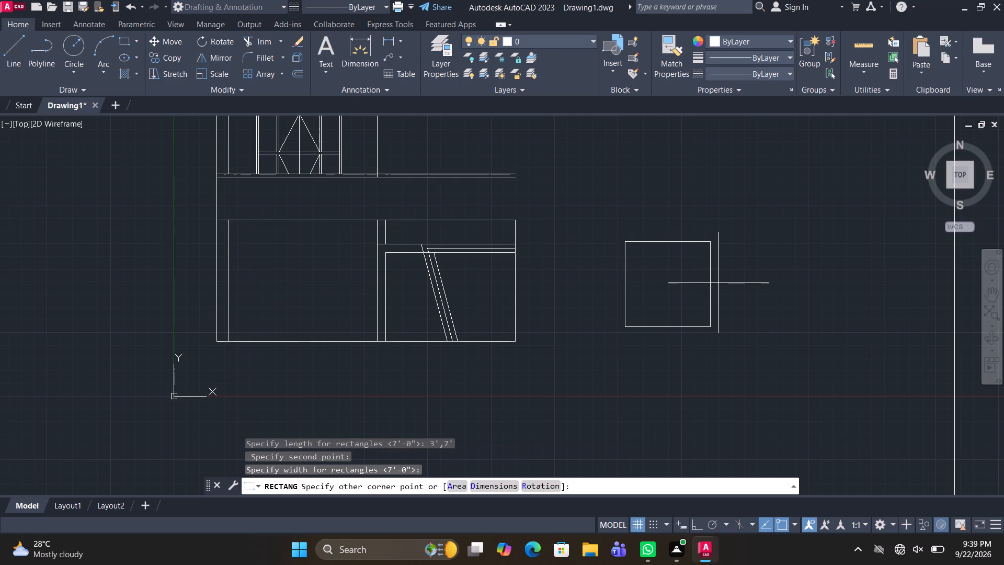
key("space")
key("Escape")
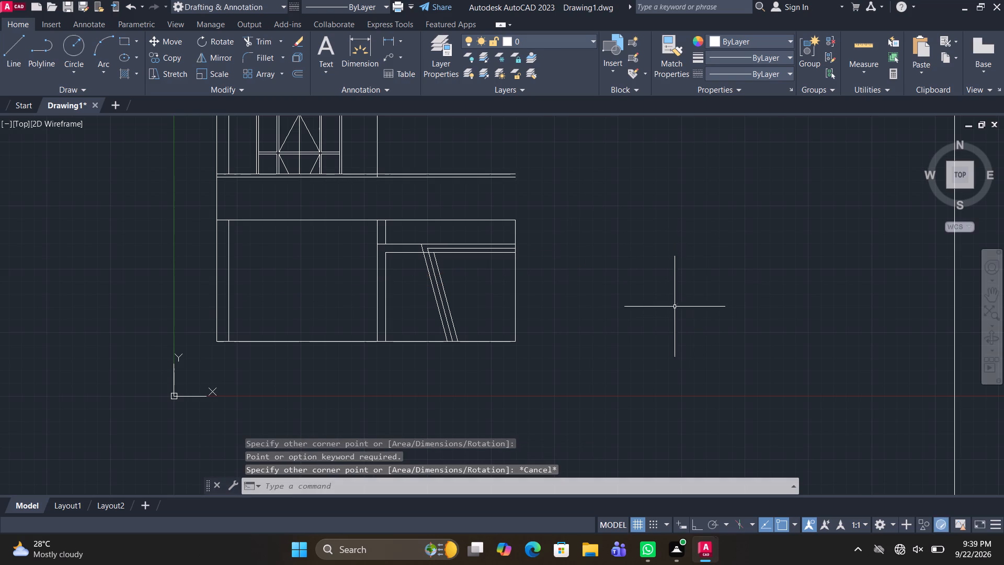
Draw a 3' by 7' rectangle in the empty space to the right of the elevation.
type("REC")
key("space")
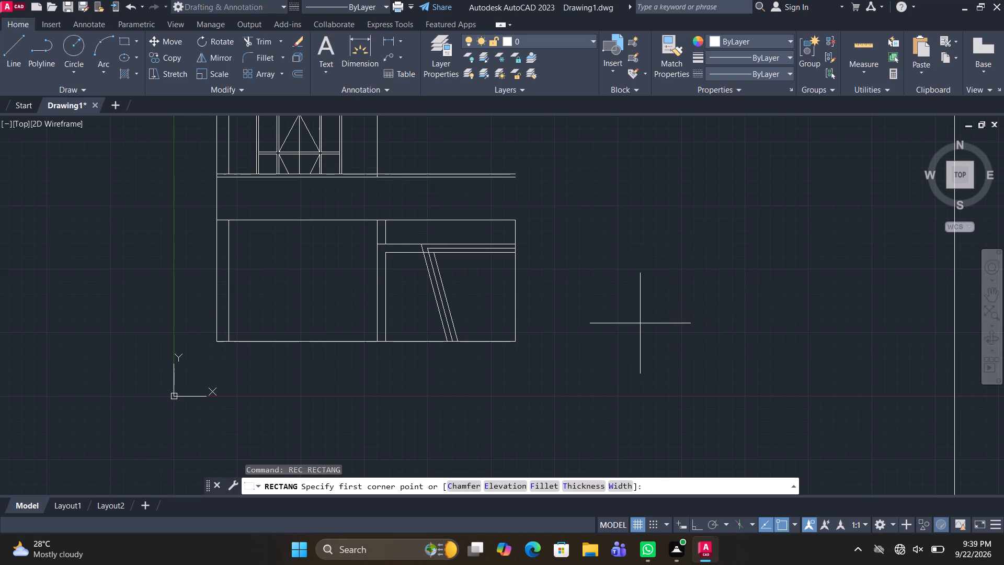
left_click(637, 326)
type("D 3'")
key("Return")
type("7'")
key("Return")
left_click(679, 243)
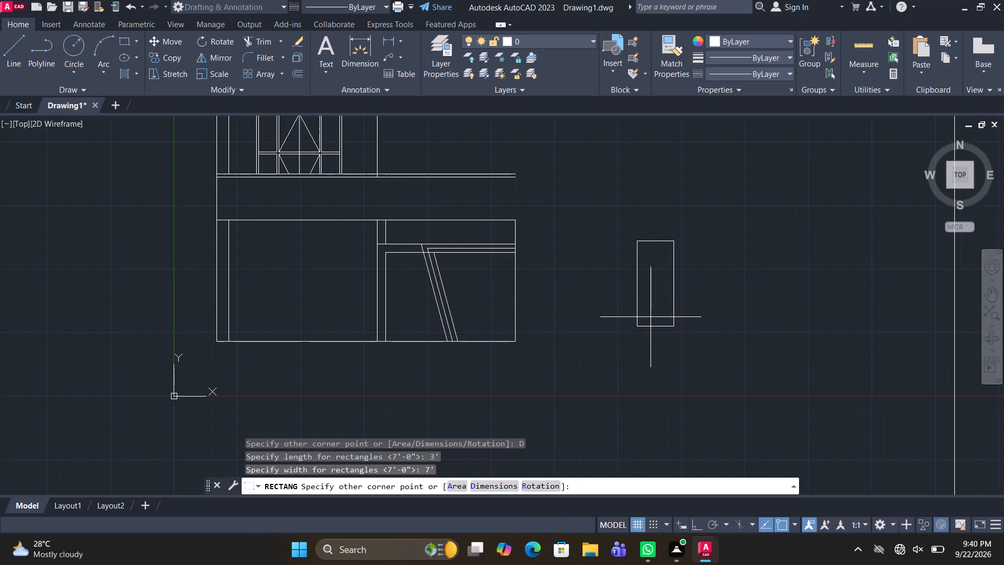
type("O")
key("space")
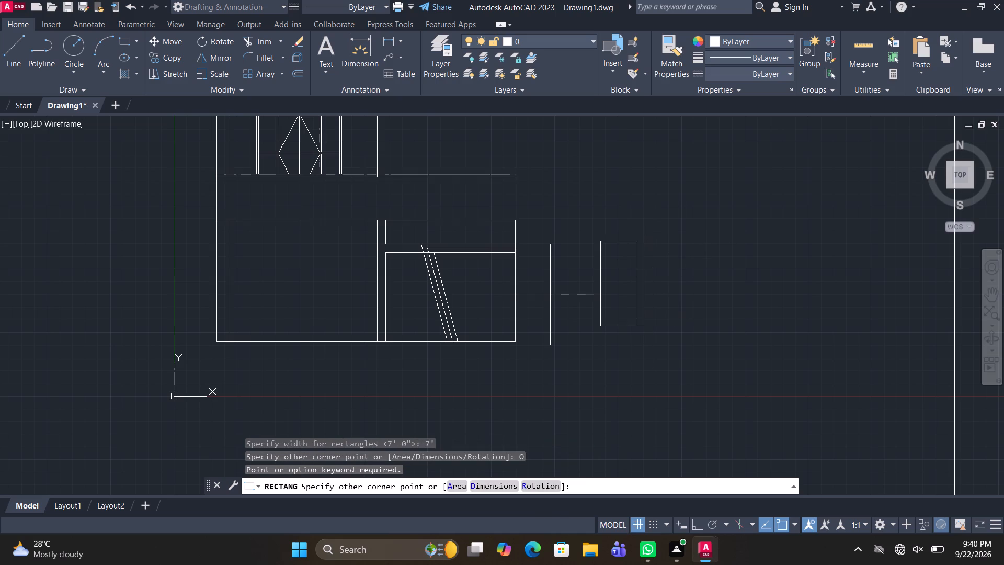
left_click(550, 295)
Offset the door rectangle 2" outward.
type("O 2\"")
key("Return")
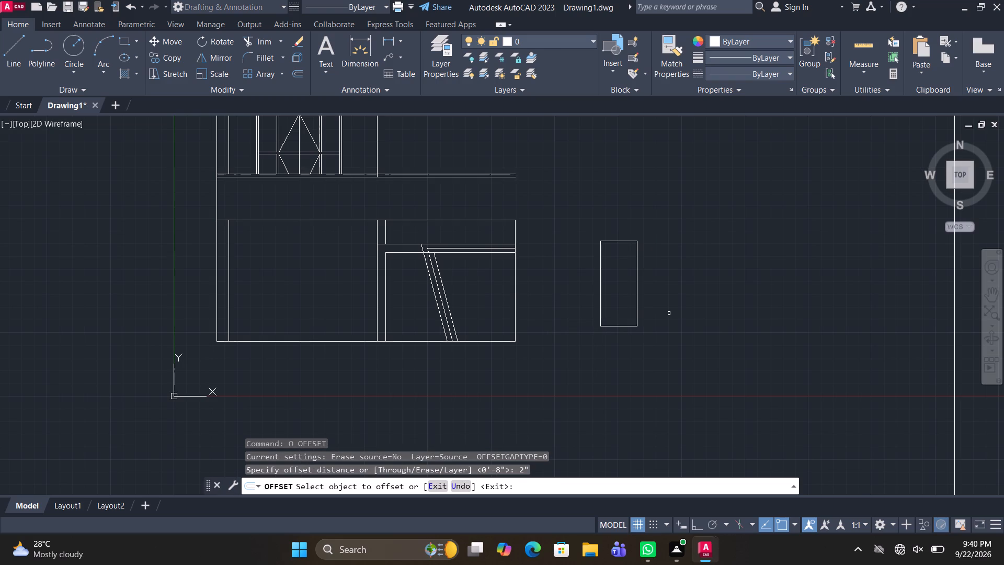
left_click(636, 320)
left_click(647, 321)
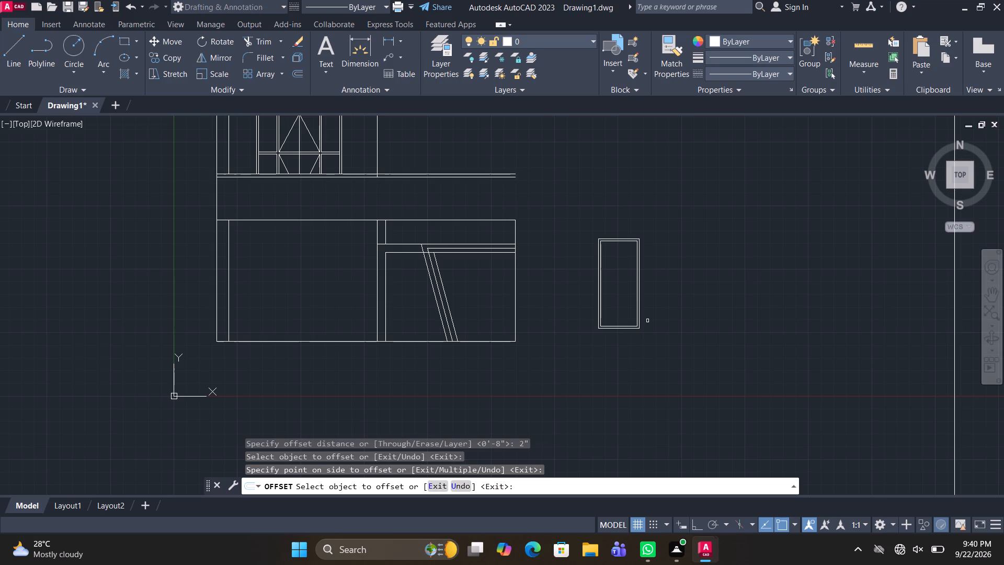
Offset the original 3' by 7' door rectangle 1" inward.
key("space")
key("space")
type("1\"")
key("Return")
scroll(625, 323, "up", 1)
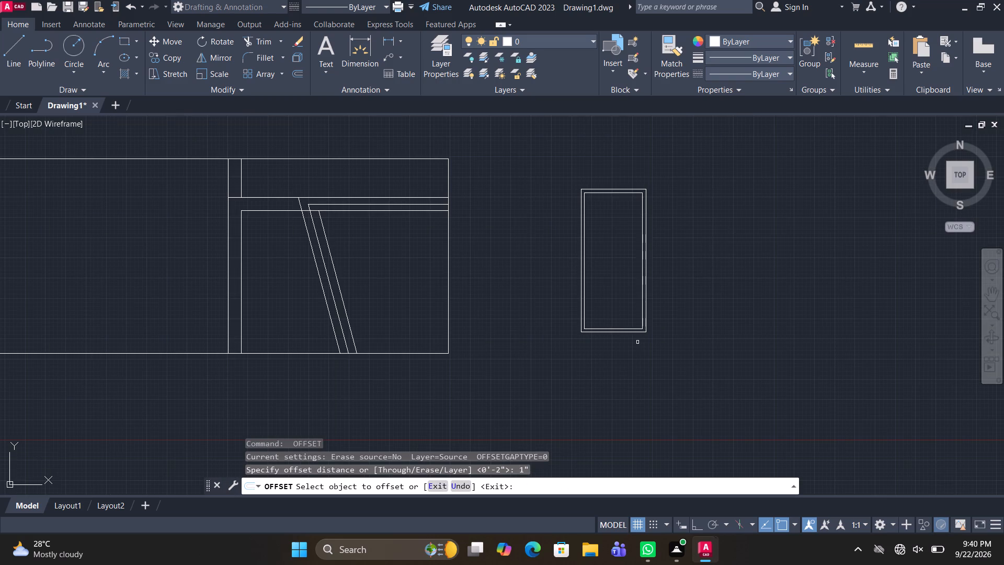
left_click(638, 327)
left_click(619, 311)
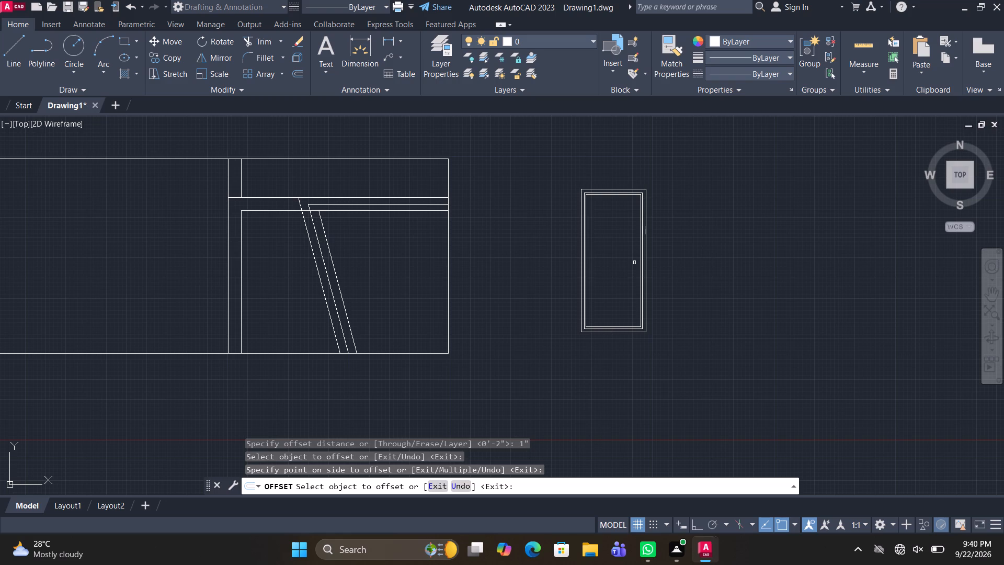
key("Escape")
Draw door swing lines from the innermost rectangle's upper right corner to its left side's midpoint and down to its lower right corner.
type("L")
key("space")
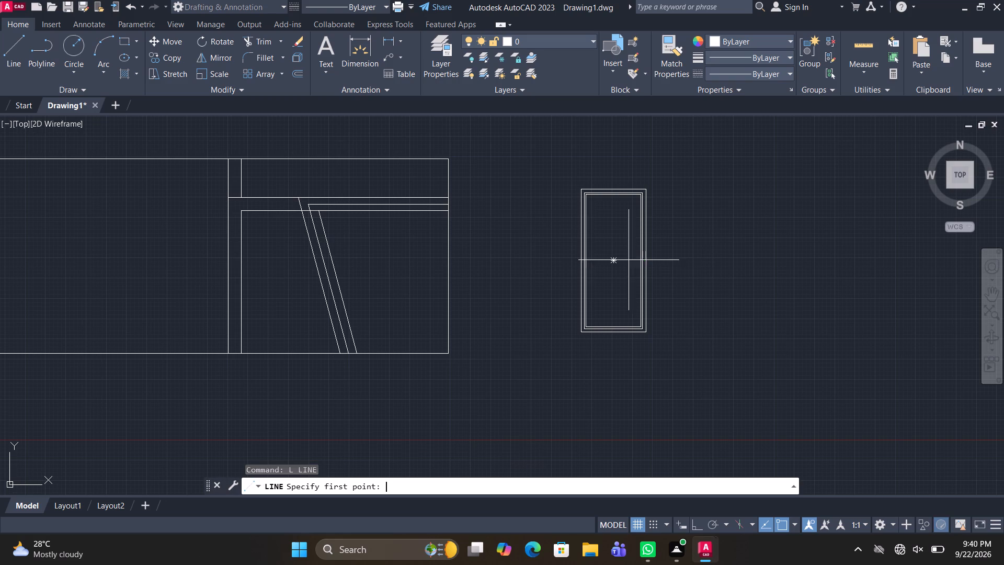
scroll(573, 161, "up", 2)
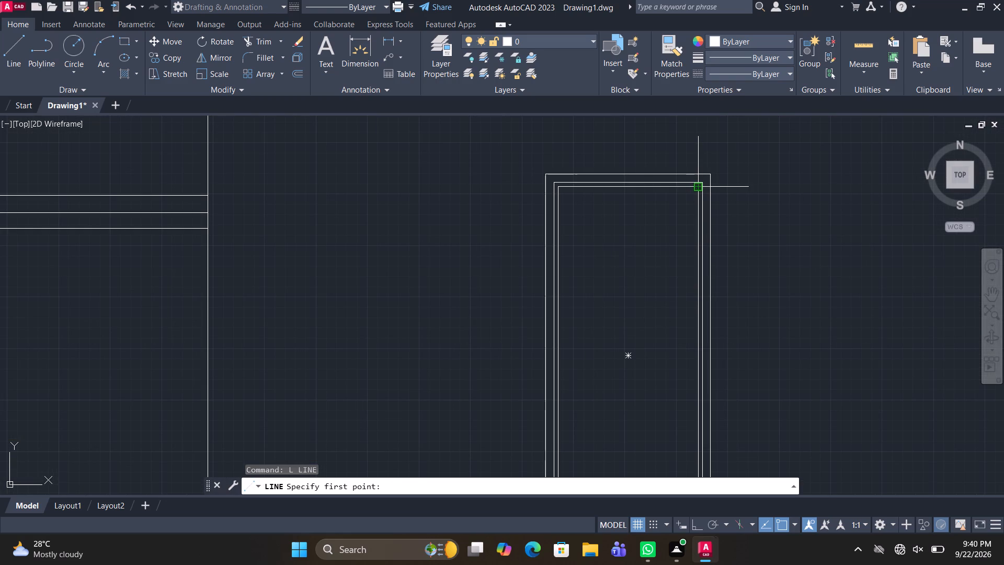
left_click_drag(695, 190, 689, 196)
left_click(556, 358)
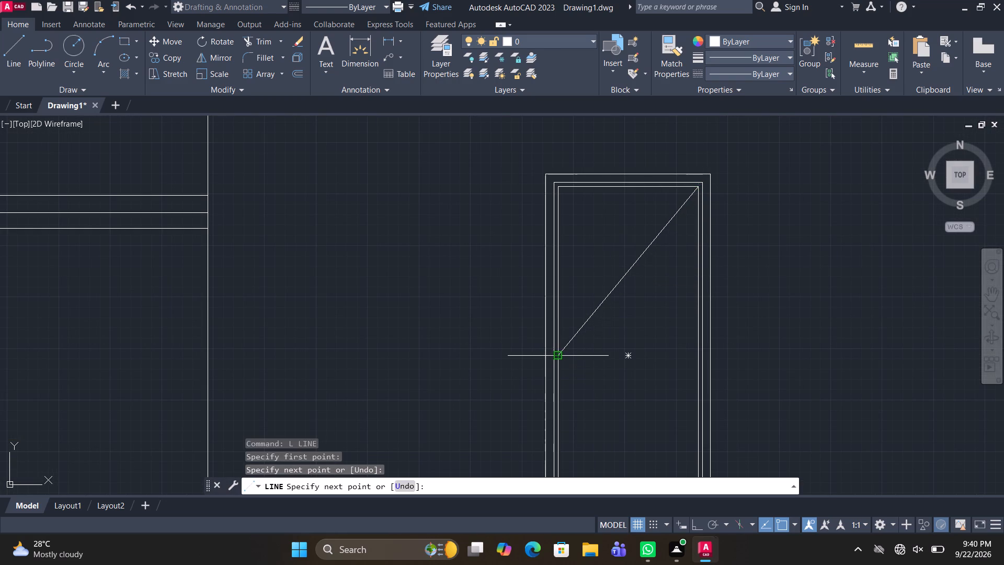
middle_click_drag(596, 391, 570, 152)
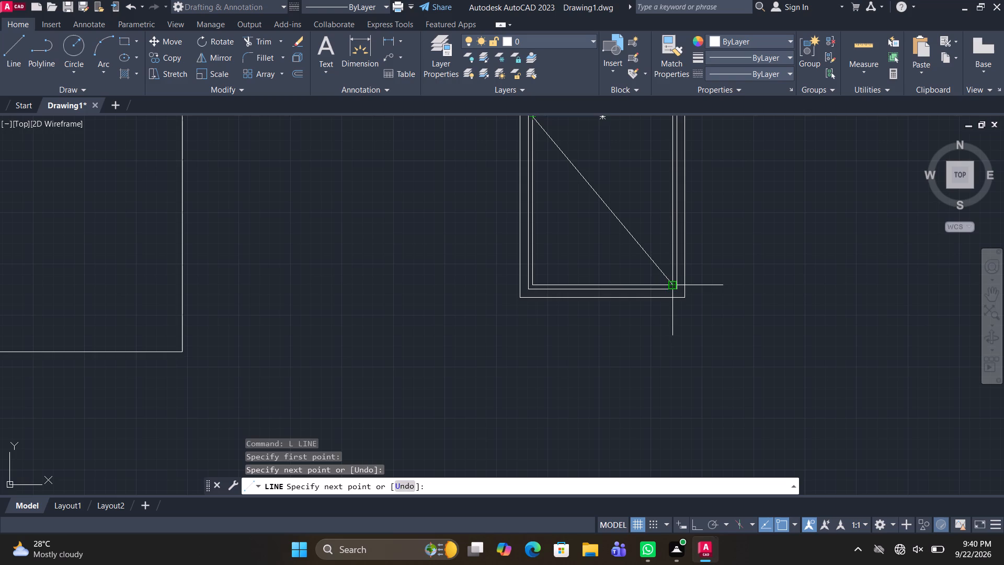
left_click(671, 287)
key("space")
Copy the complete door twice into the ground storey's left bay, one beside the vertical division and one farther left and slightly lower.
scroll(644, 297, "down", 2)
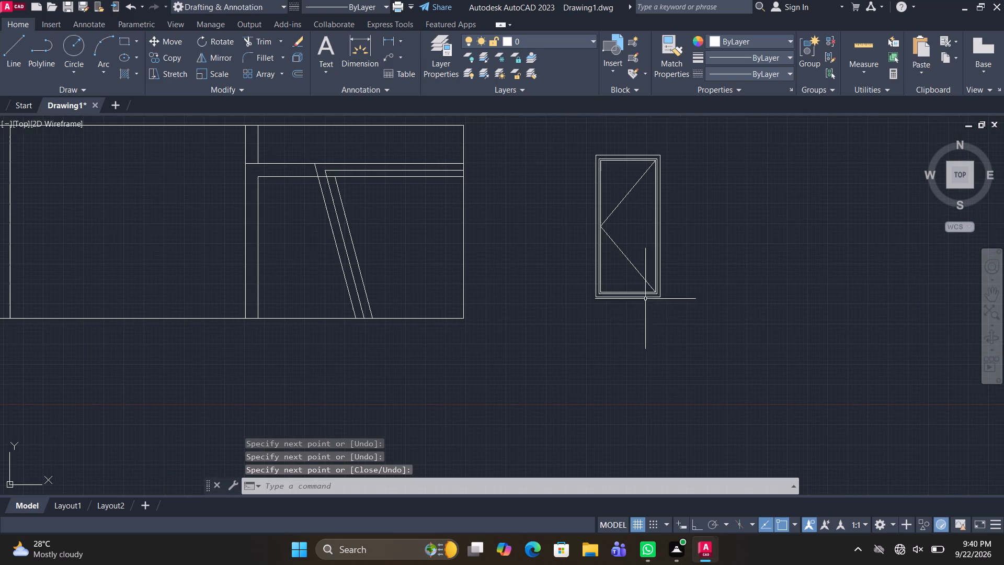
middle_click_drag(659, 306, 659, 315)
middle_click(659, 323)
scroll(672, 356, "down", 1)
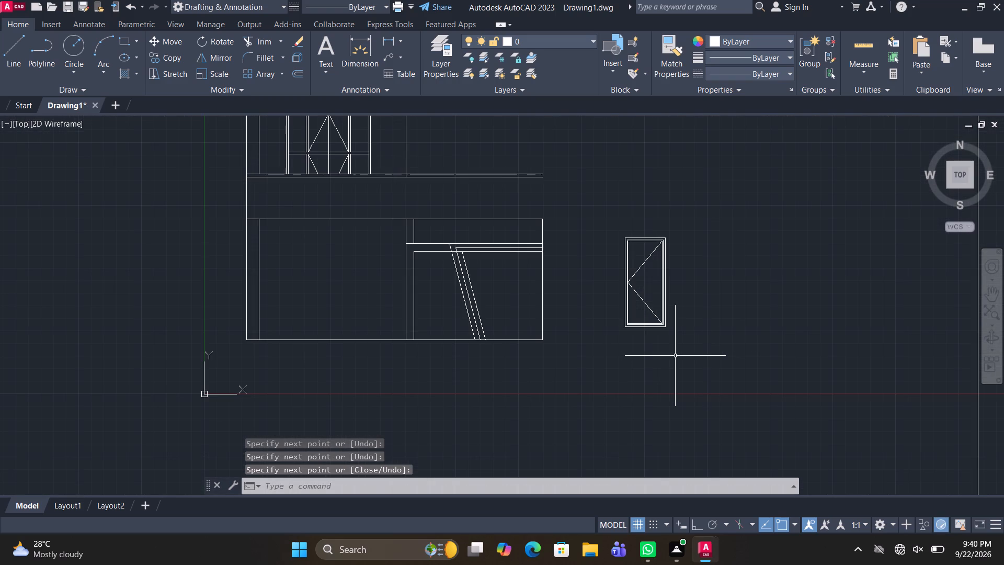
left_click_drag(706, 356, 648, 307)
left_click(590, 174)
type("CO")
key("space")
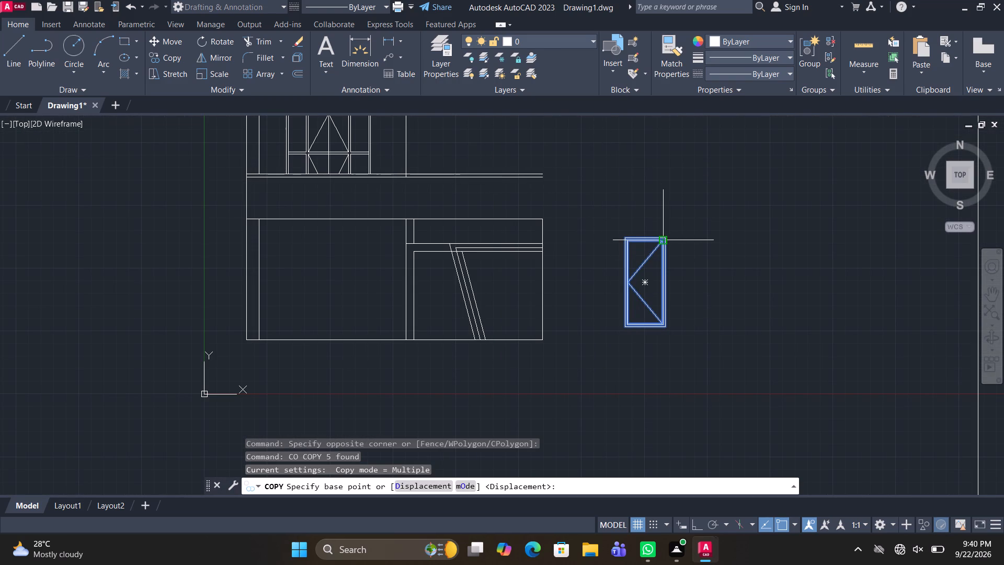
left_click(665, 237)
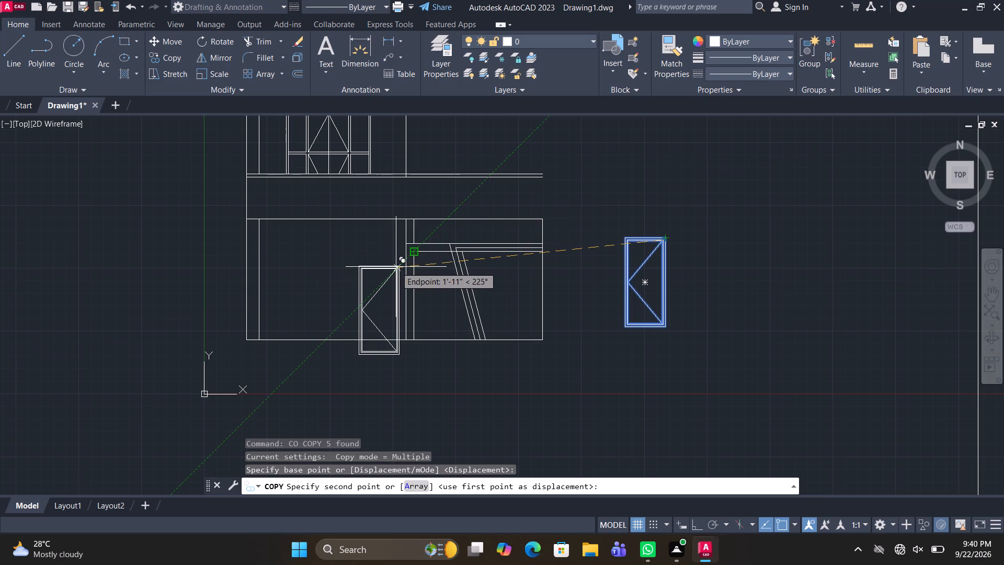
left_click(396, 267)
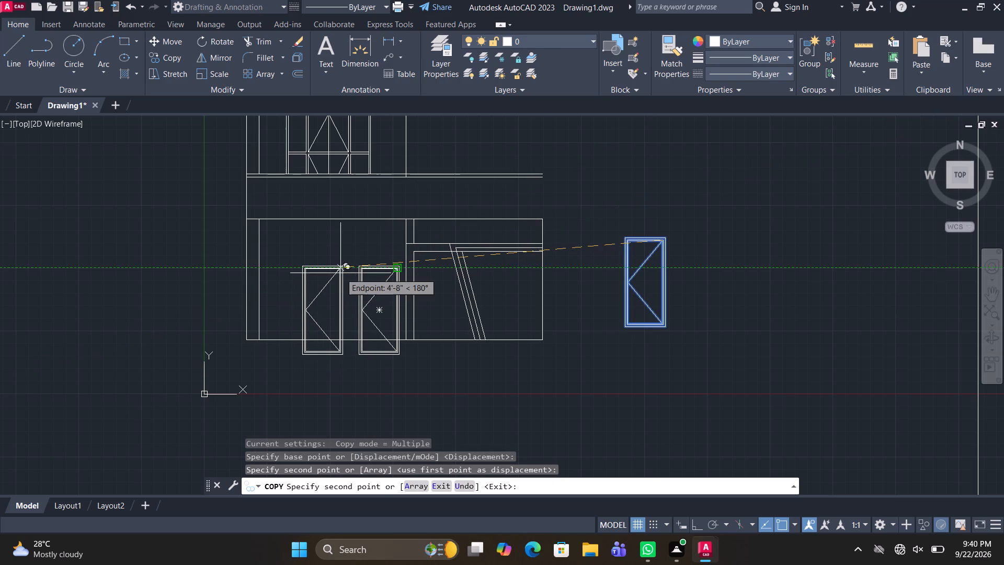
scroll(340, 280, "up", 2)
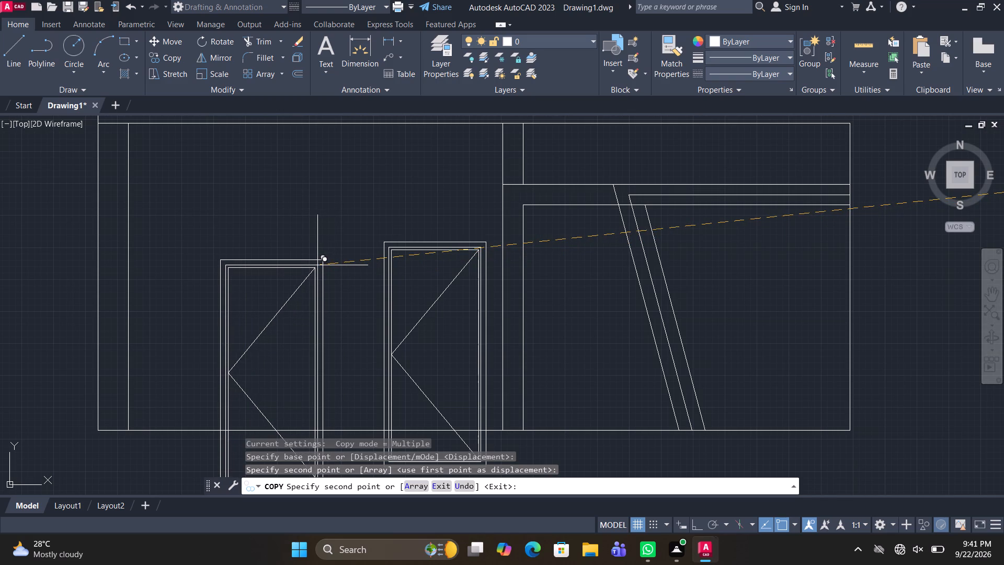
left_click(317, 265)
key("Escape")
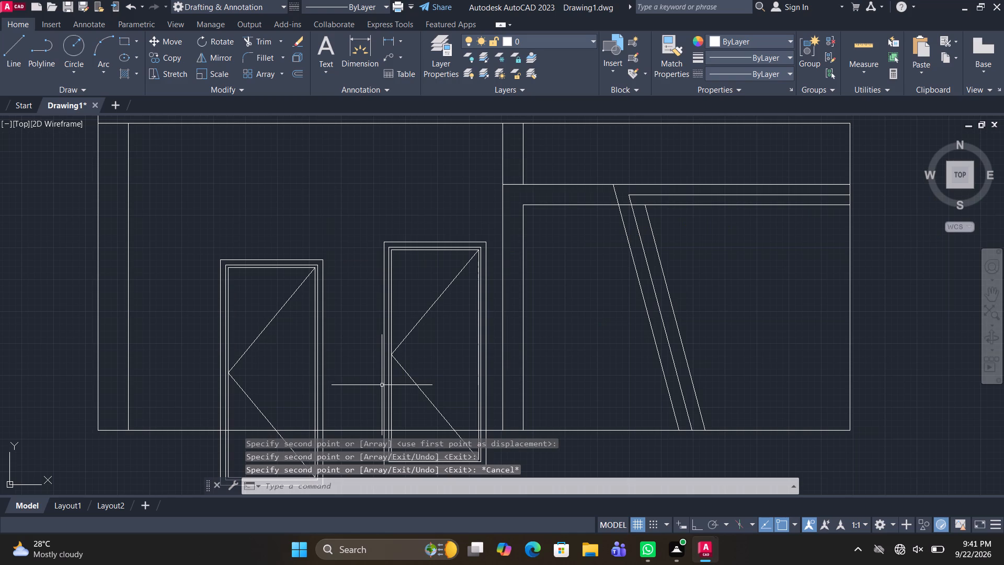
Trim away the portions of both door copies that extend below the ground storey's base line.
type("TR")
key("space")
scroll(418, 291, "down", 1)
middle_click_drag(425, 297, 420, 285)
middle_click_drag(394, 188, 384, 150)
middle_click(382, 137)
left_click_drag(257, 341, 401, 342)
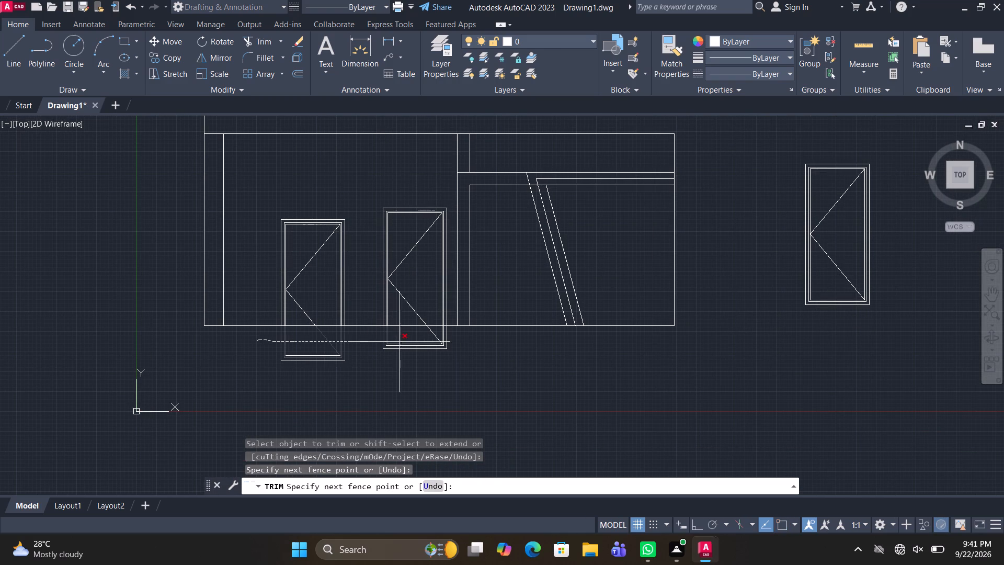
left_click_drag(401, 342, 423, 343)
left_click_drag(423, 343, 426, 360)
left_click_drag(347, 352, 306, 366)
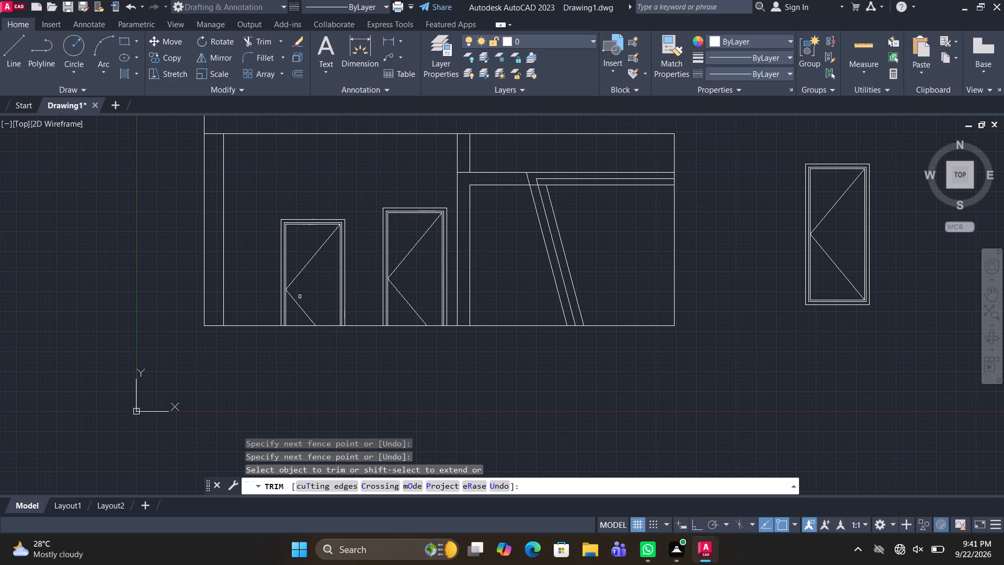
Remove both diagonal swing lines from the left door copy with Trim.
left_click_drag(292, 275, 296, 312)
key("Escape")
Draw reversed swing lines in the left door from its inner upper left corner to the right jamb and back to the lower left corner.
type("L")
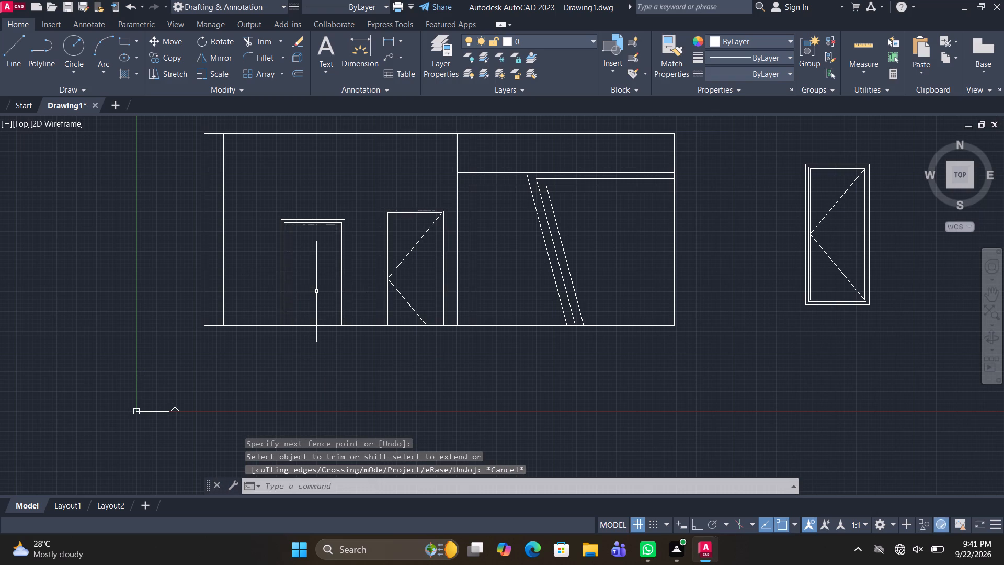
key("space")
scroll(317, 291, "up", 2)
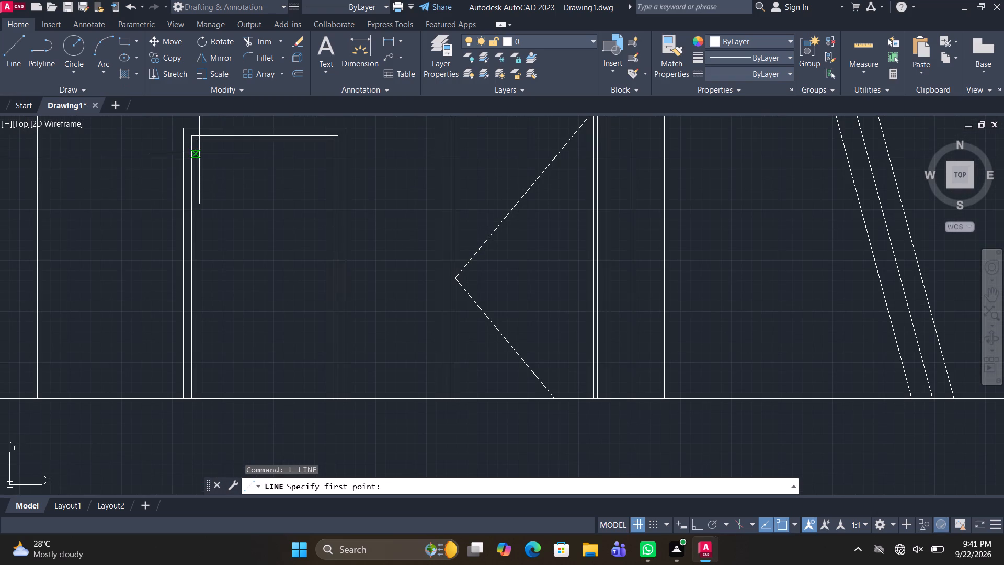
left_click(193, 139)
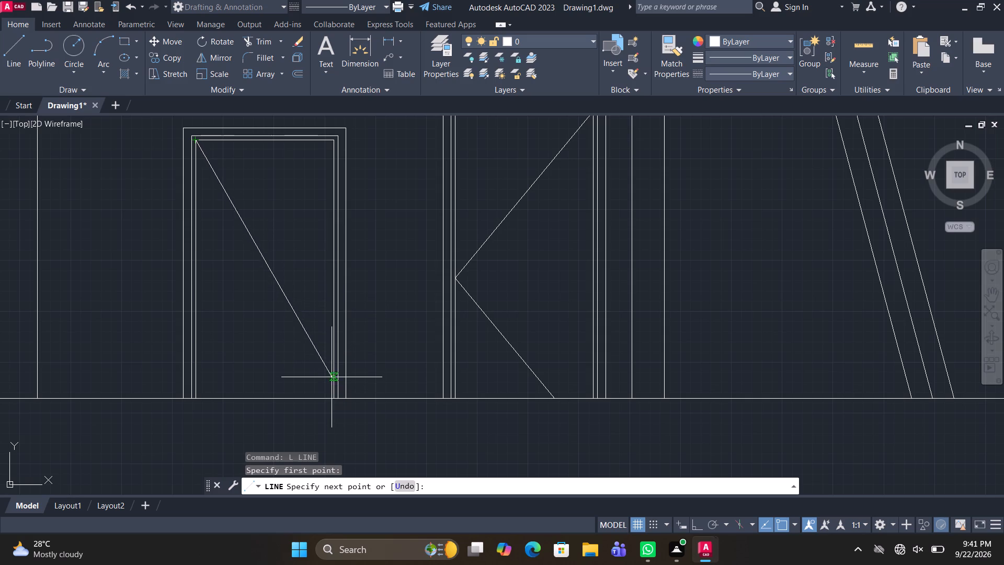
left_click(333, 302)
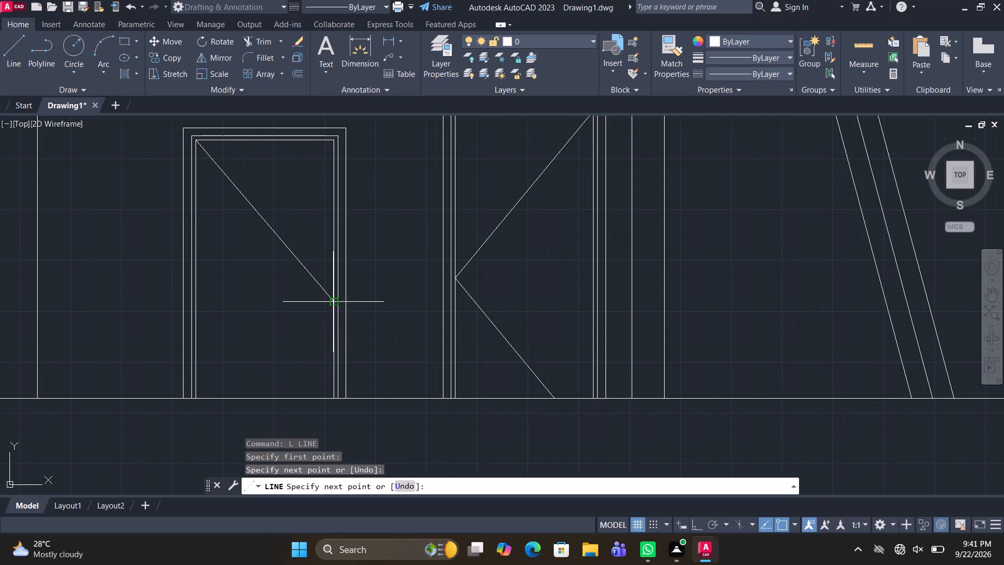
left_click(193, 396)
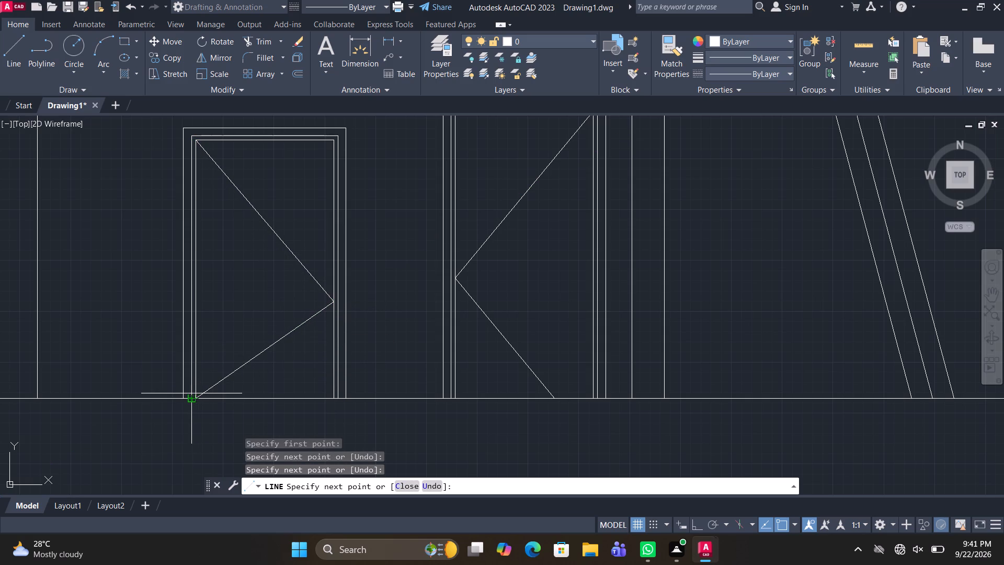
key("space")
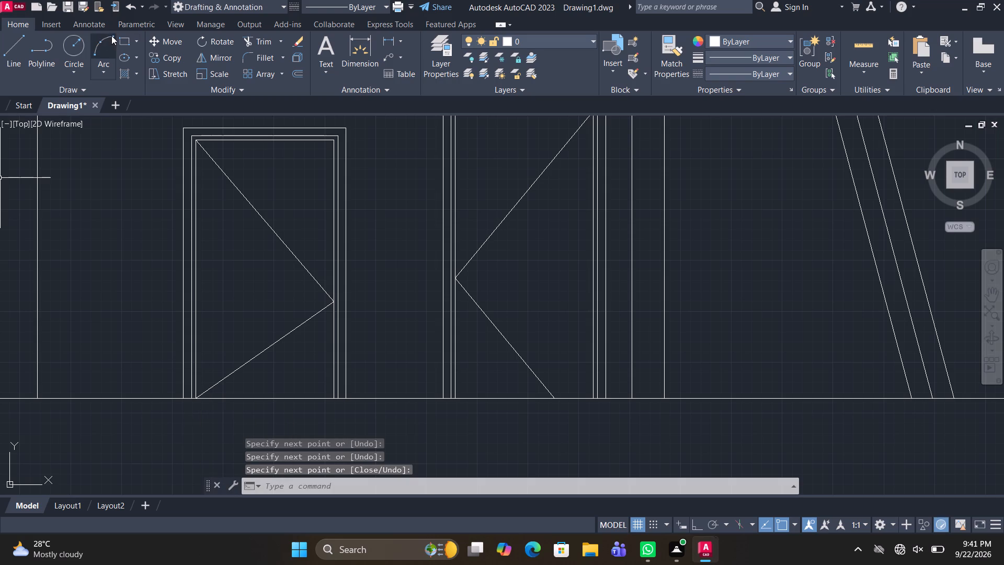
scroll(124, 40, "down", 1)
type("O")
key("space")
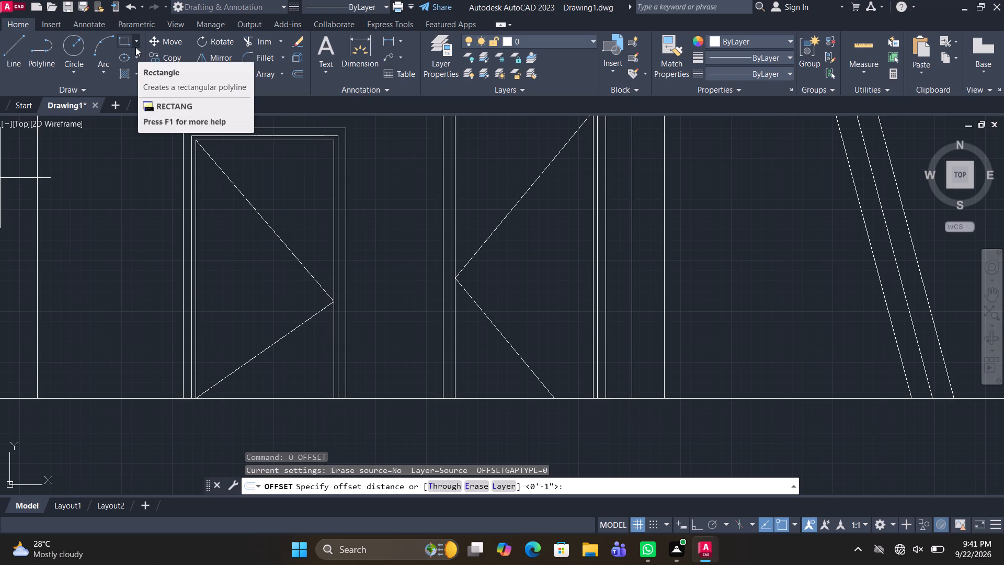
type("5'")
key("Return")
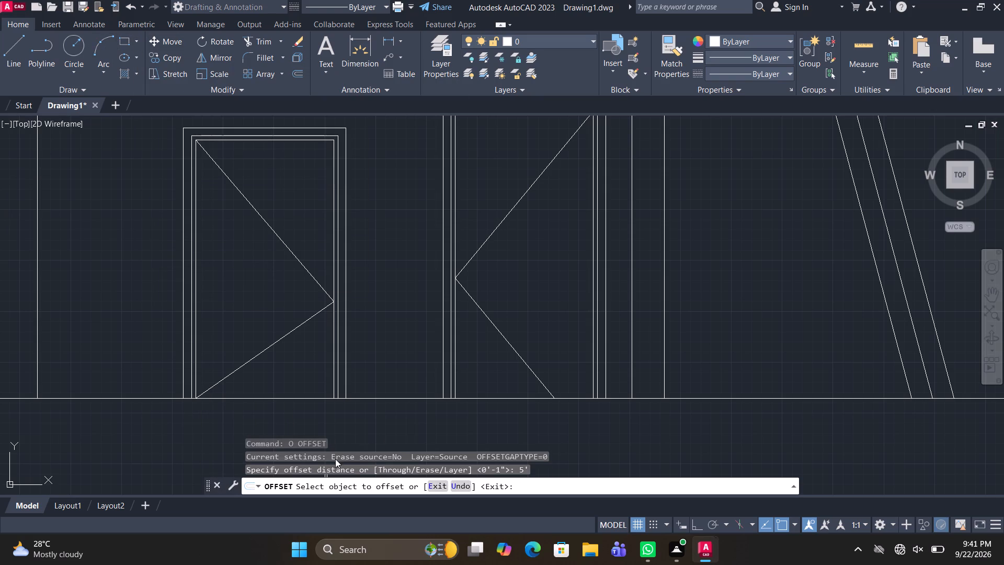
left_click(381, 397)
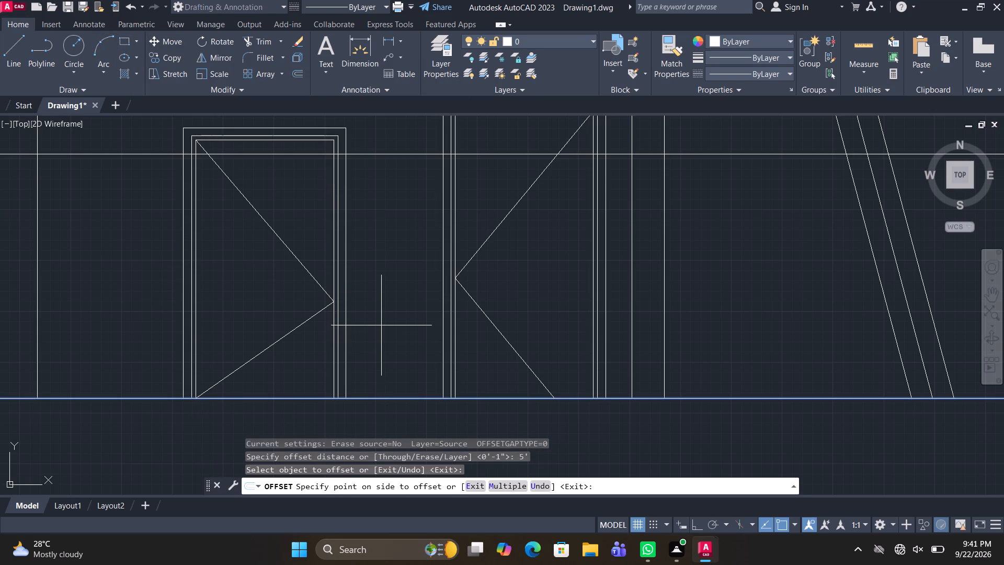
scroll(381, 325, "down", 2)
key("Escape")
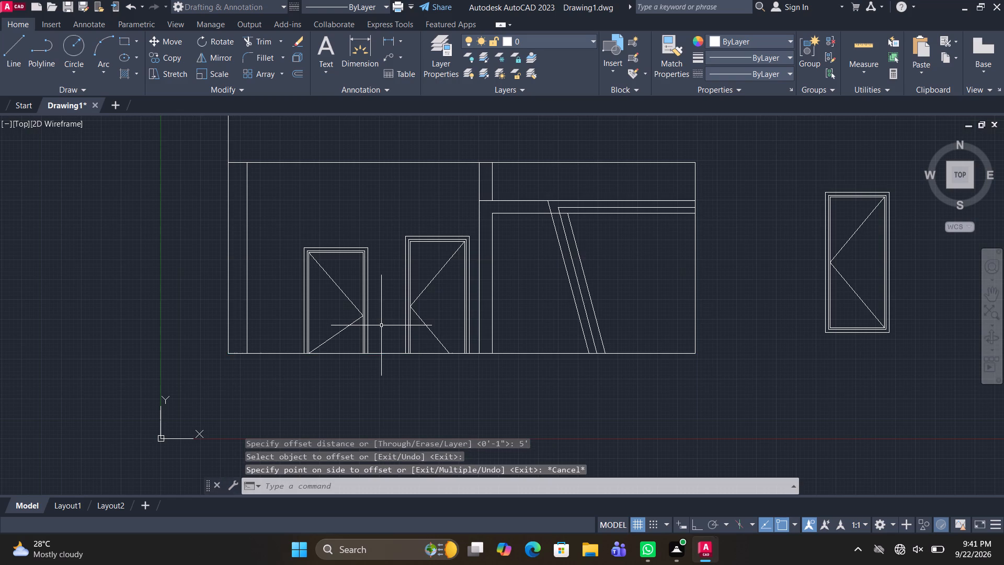
Move the left door's frame and upper swing line a short distance straight up from the ground storey's base line.
left_click(373, 305)
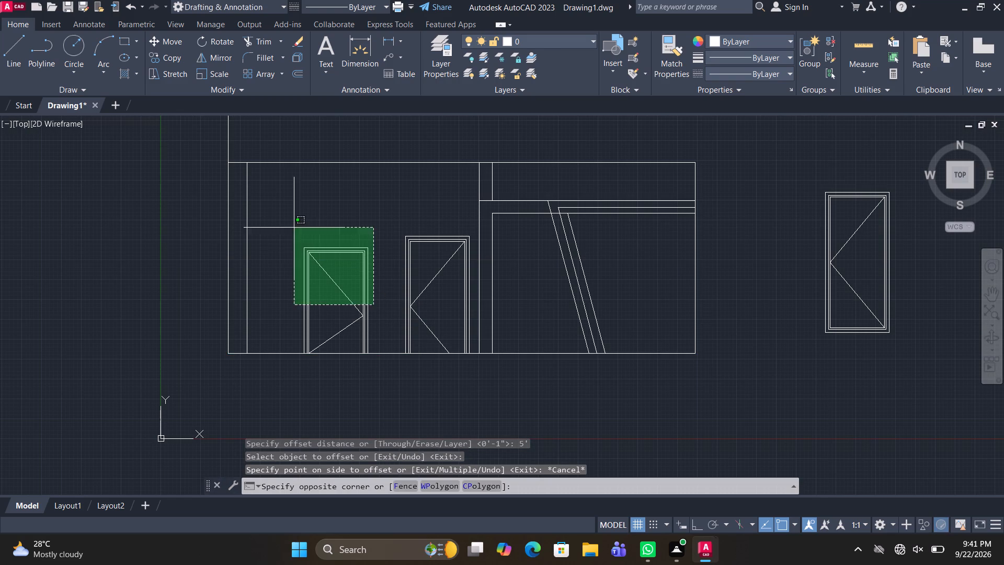
left_click(278, 215)
type("M")
key("space")
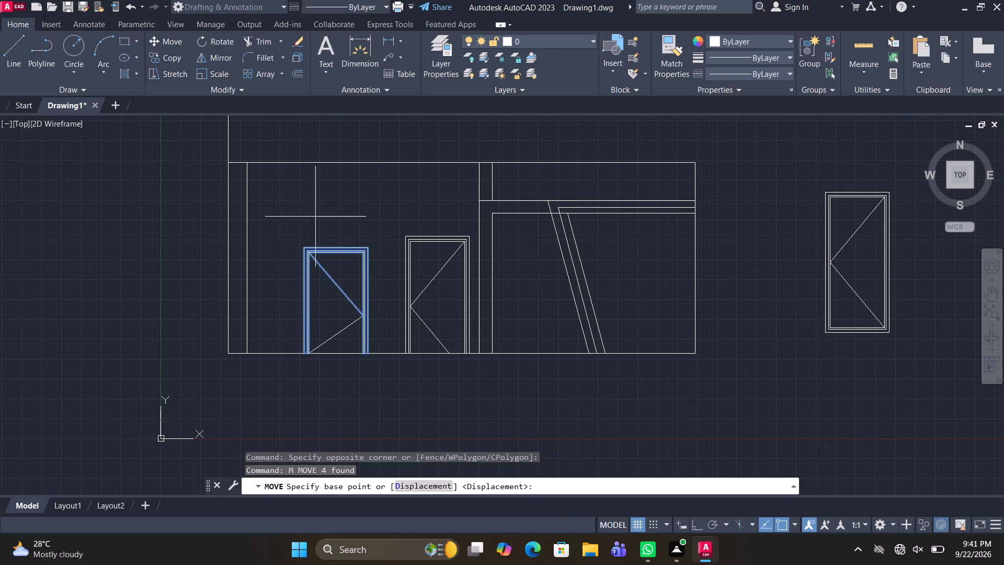
left_click(387, 343)
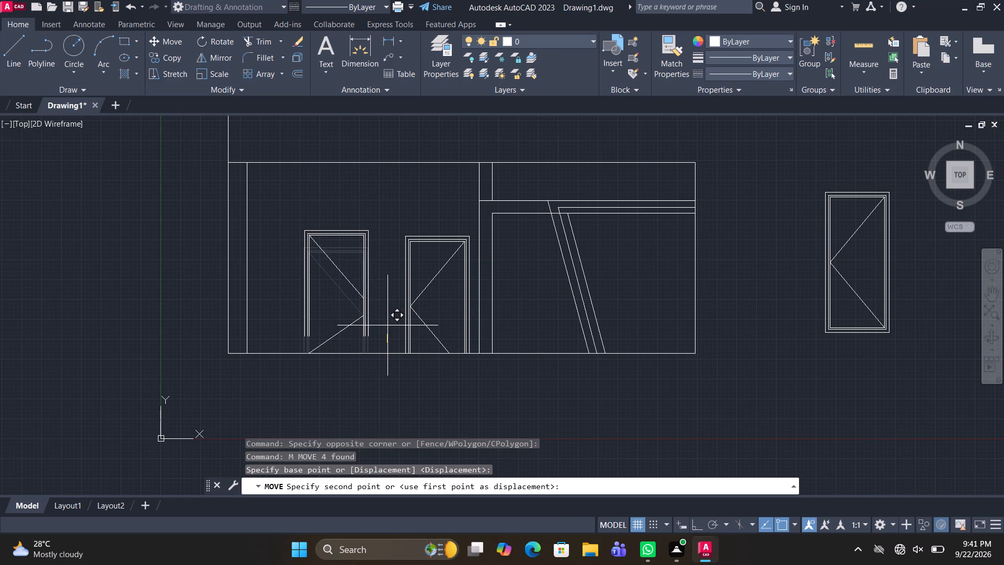
left_click(388, 321)
key("space")
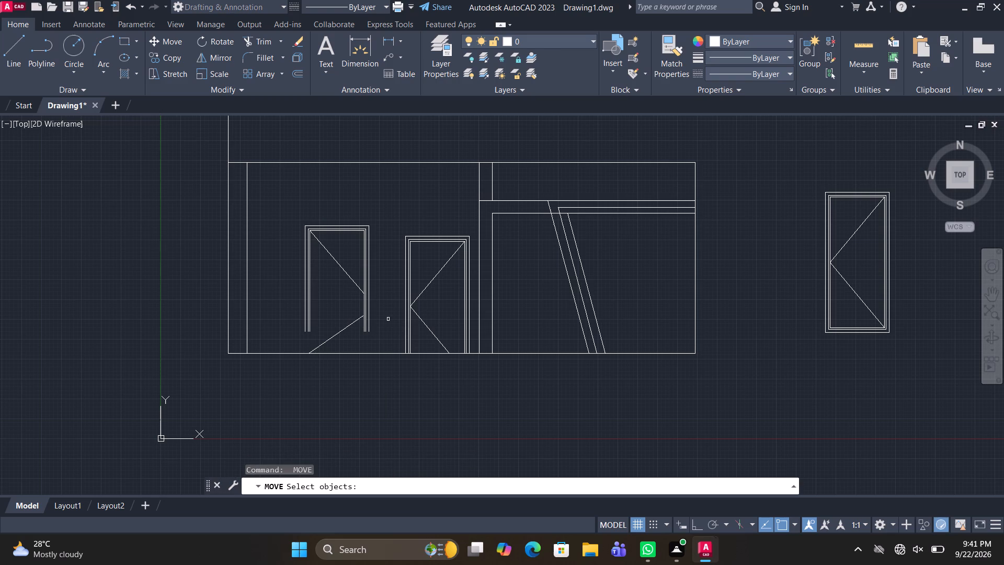
key("Escape")
Offset the ground storey's base line 5' upward.
type("O")
key("space")
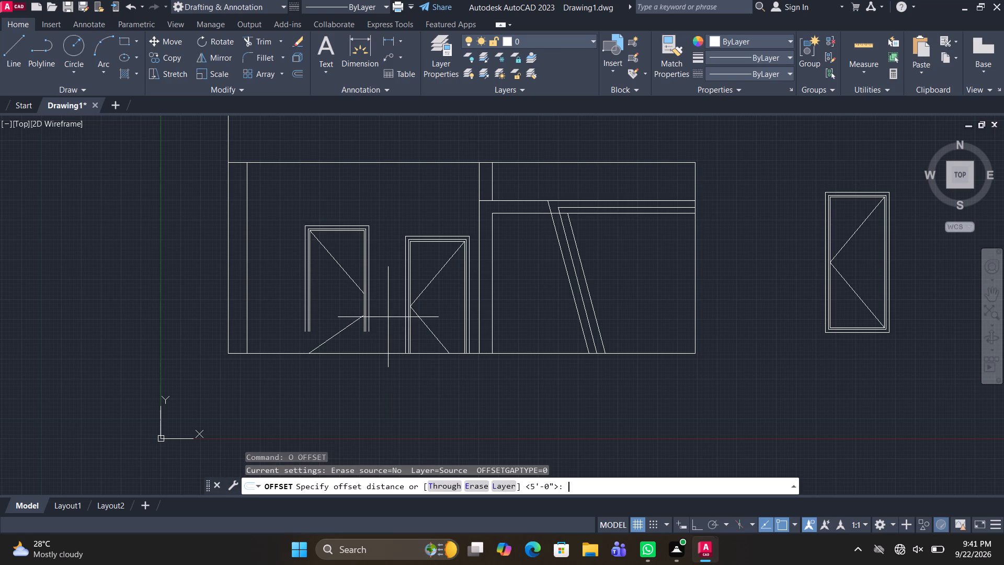
key("Return")
left_click(393, 354)
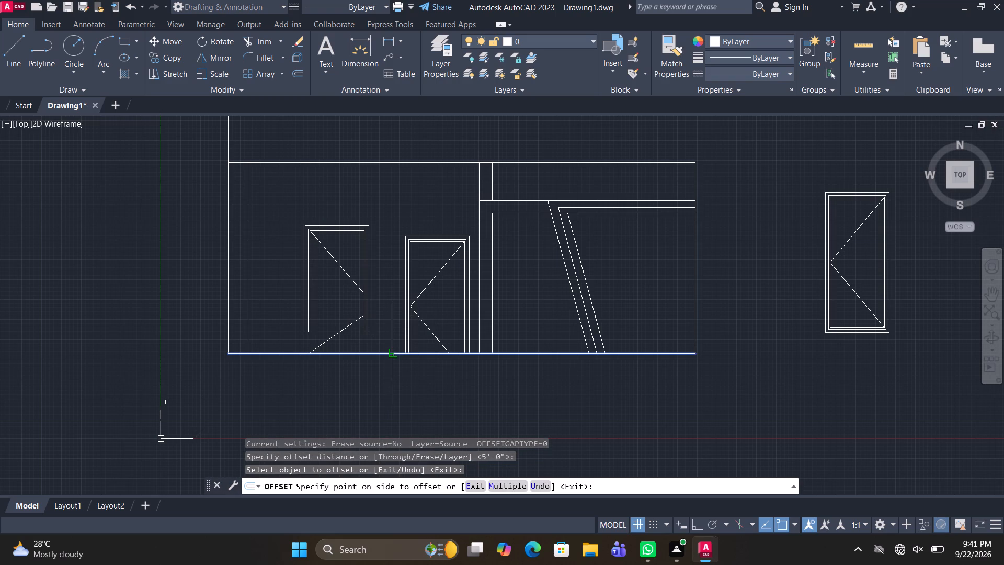
left_click(384, 288)
key("space")
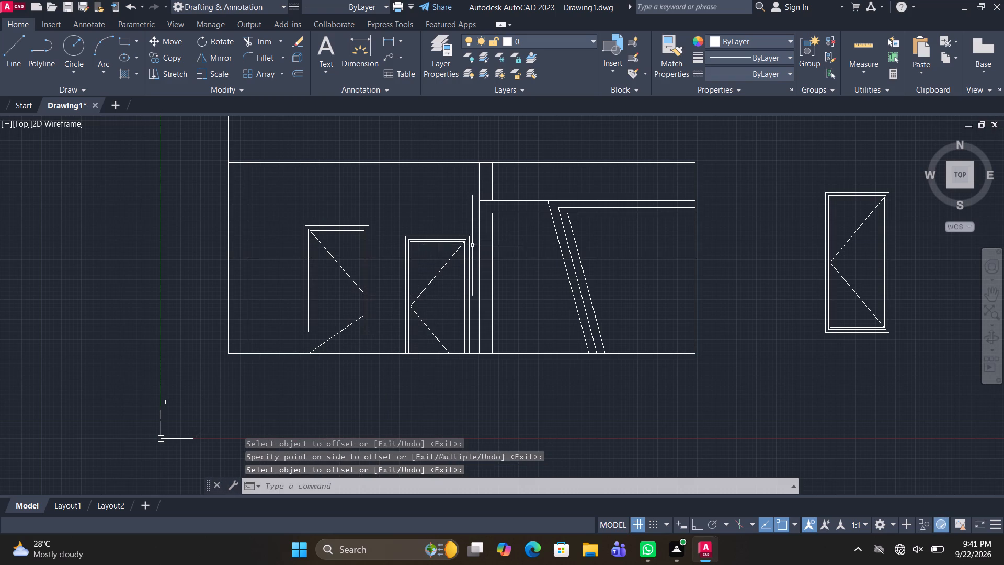
Move the right door's frame and upper swing line straight up so its head sits above the left door's head.
left_click(472, 245)
left_click(394, 230)
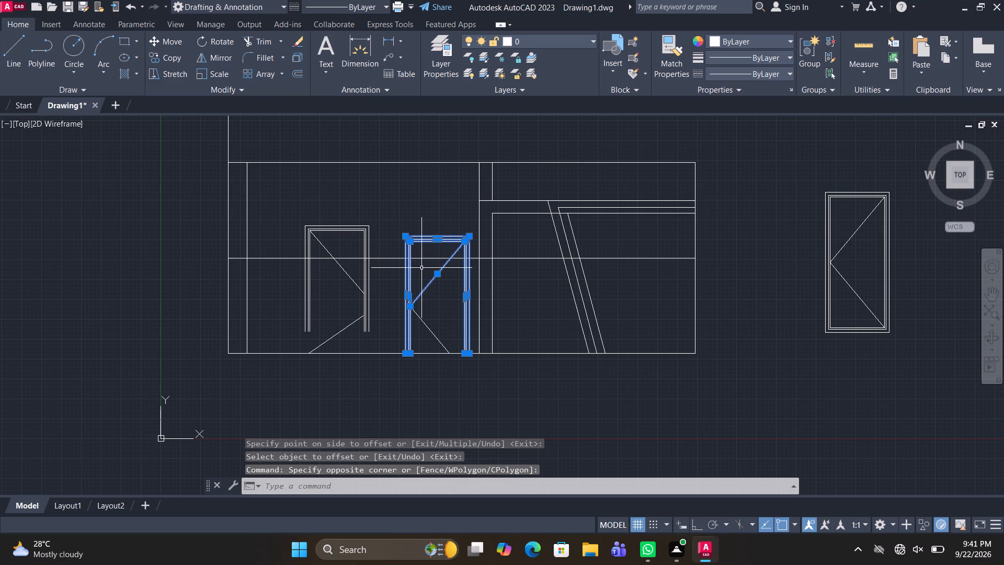
key("m")
key("space")
left_click(468, 298)
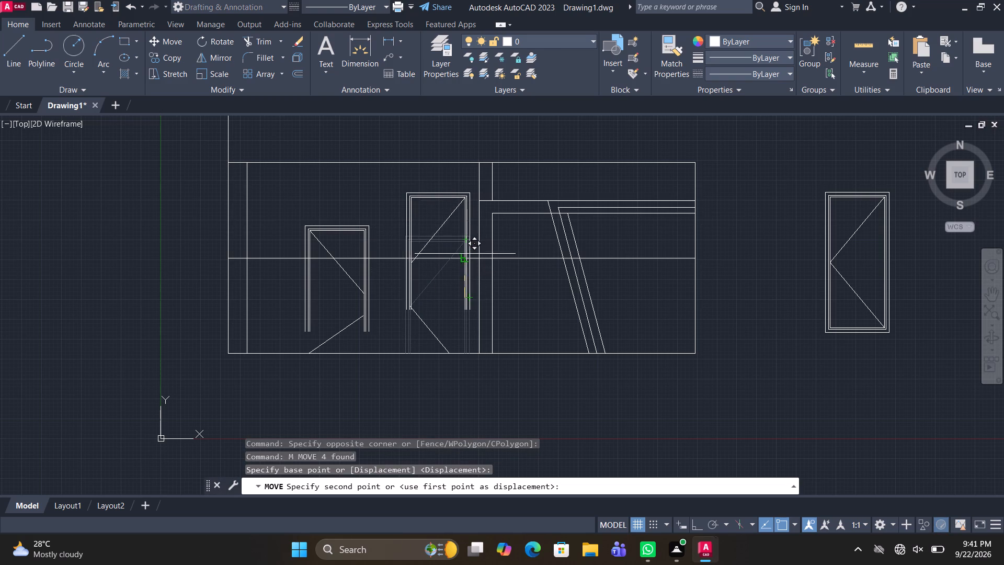
left_click(464, 254)
key("space")
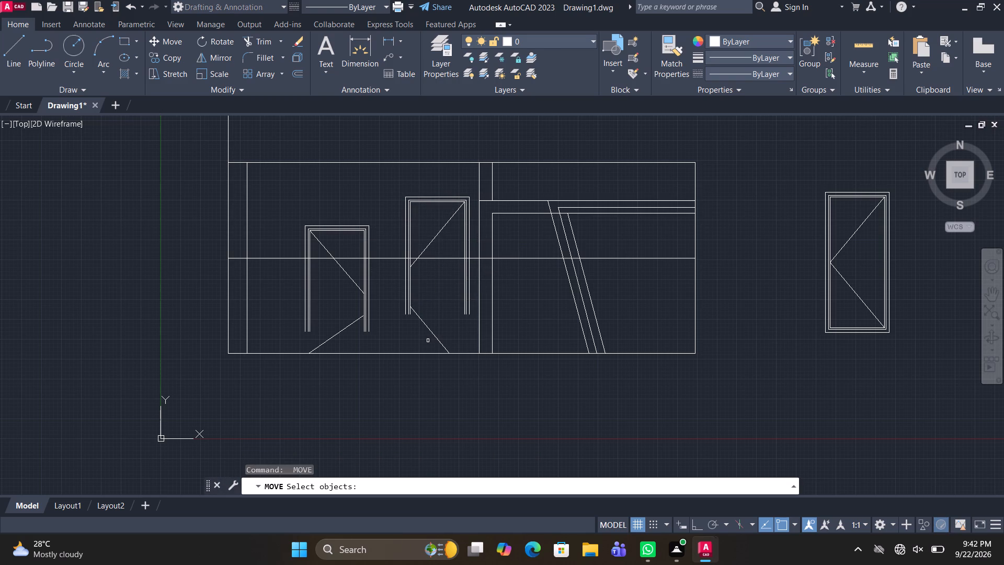
key("Escape")
Trim away all door frame and swing line portions of both doors below the new horizontal line.
type("TR")
key("space")
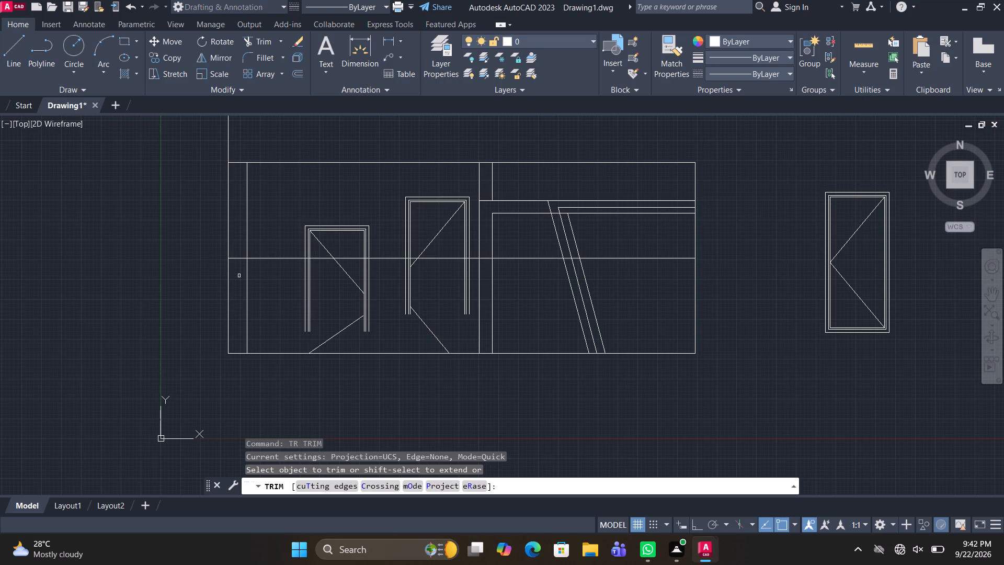
left_click_drag(261, 310, 459, 296)
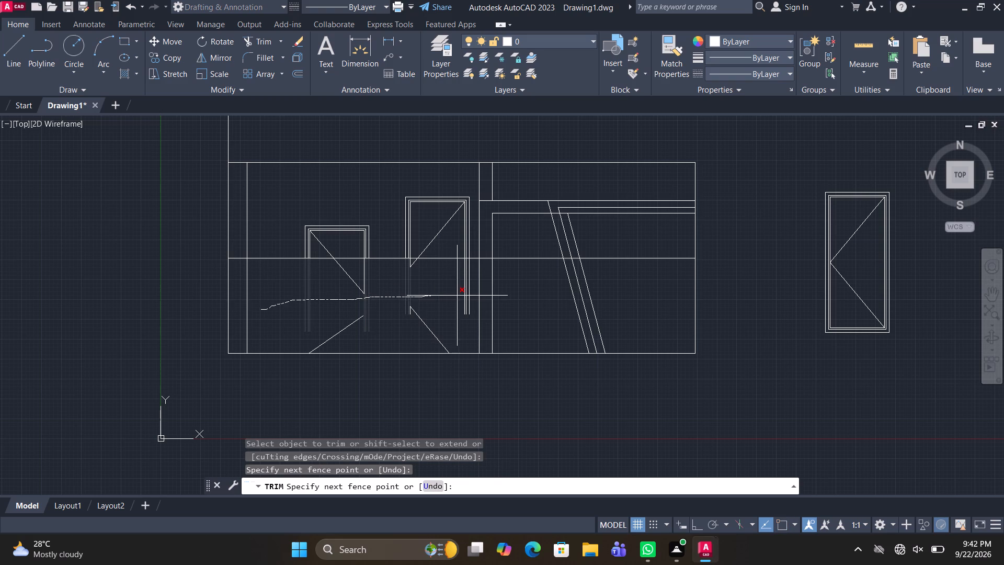
left_click_drag(459, 296, 471, 297)
left_click(410, 267)
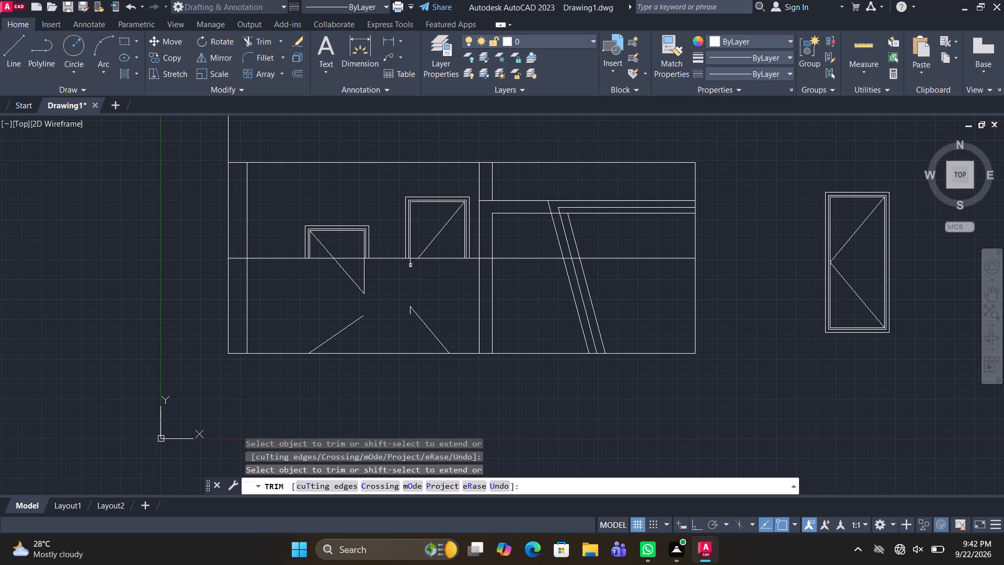
left_click(410, 262)
left_click_drag(387, 272, 355, 327)
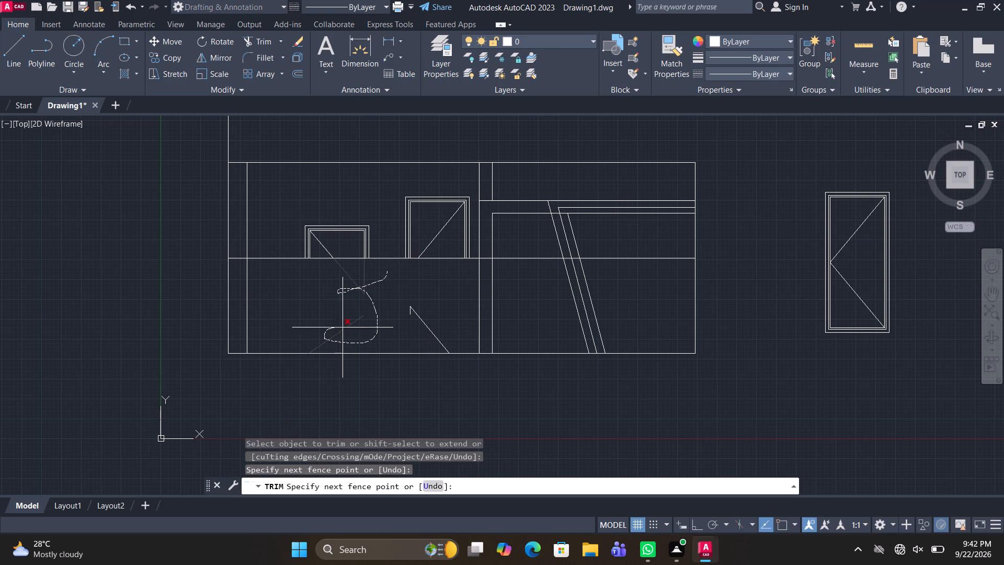
left_click_drag(355, 327, 415, 318)
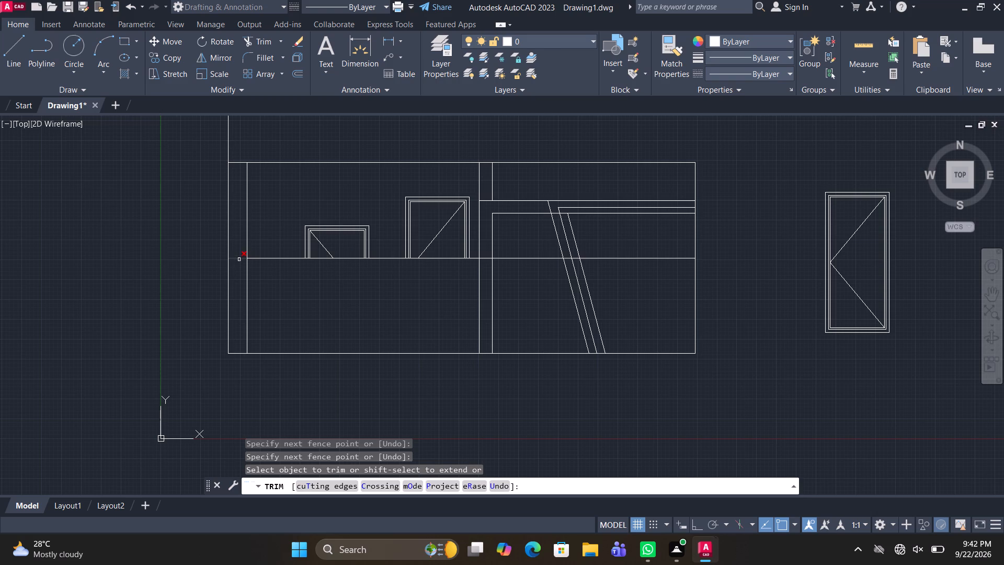
key("space")
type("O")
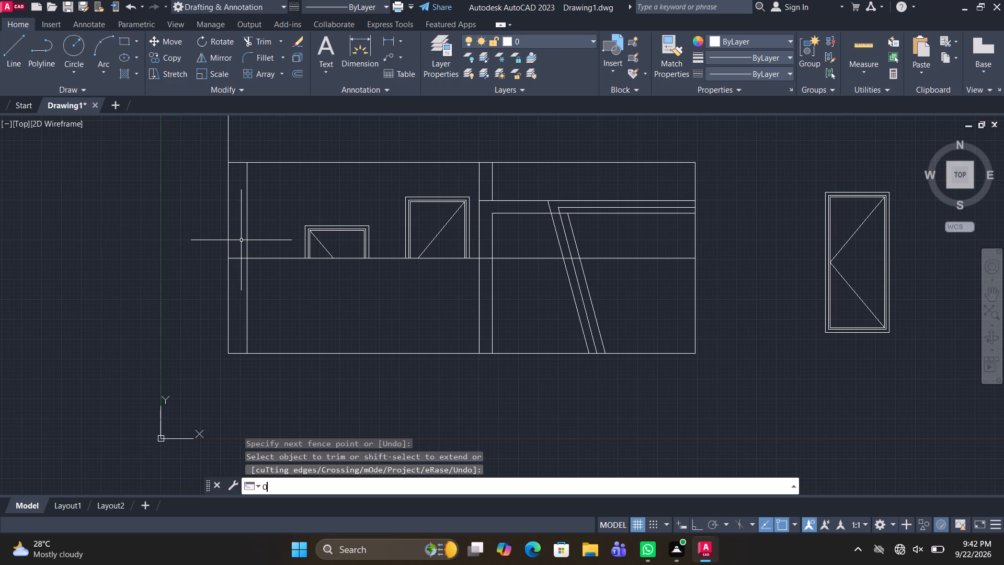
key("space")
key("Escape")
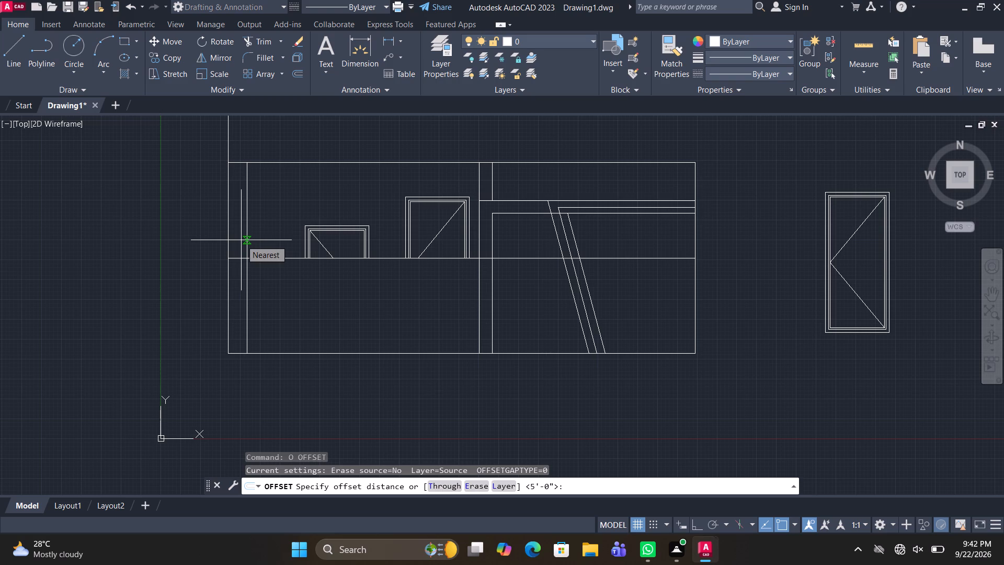
Draw a vertical line from the new horizontal line to the storey's top line, midway between the left edge and the inner vertical.
type("L")
key("space")
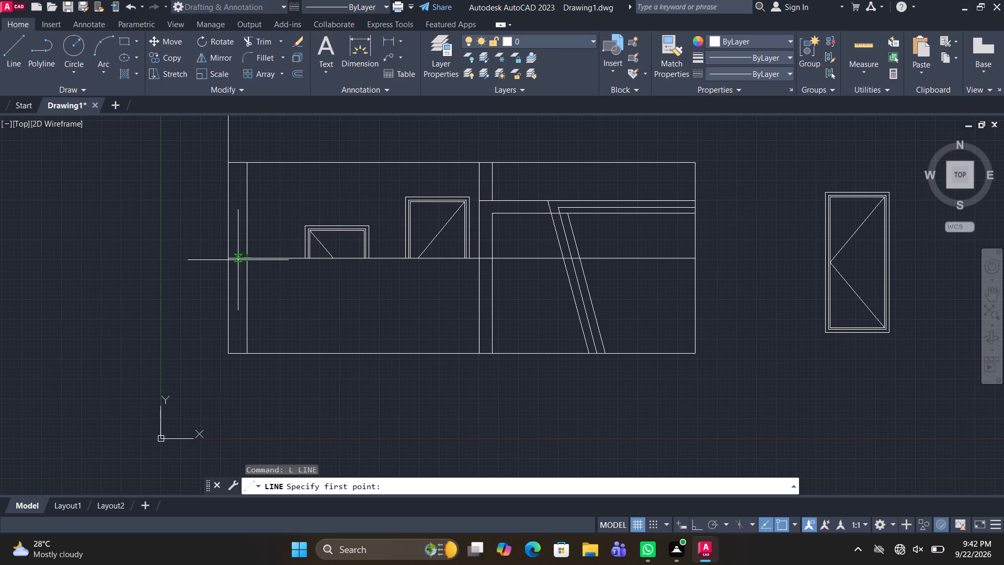
left_click(238, 260)
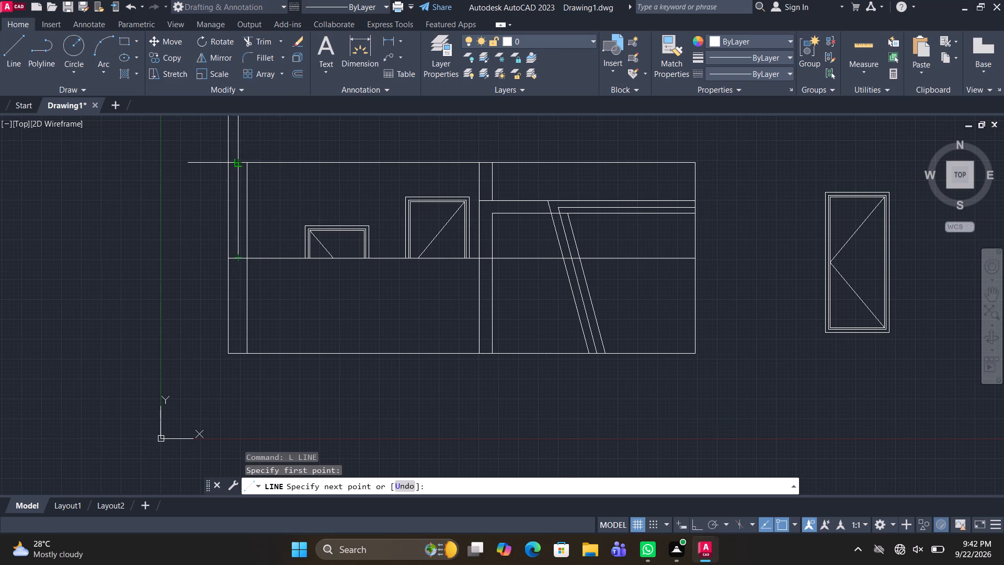
left_click(238, 160)
key("space")
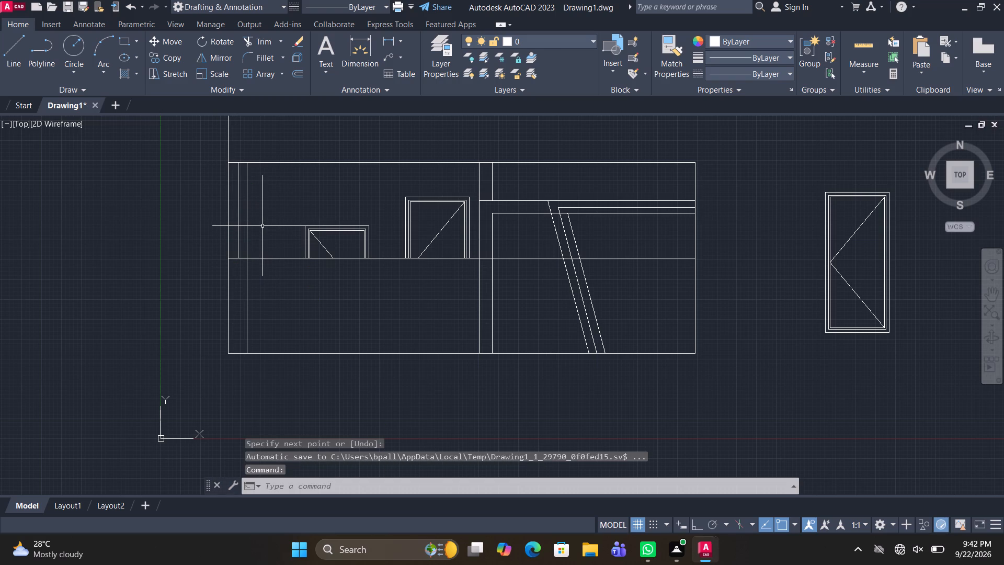
Trim the old inner vertical line beside the left edge above the new horizontal line.
left_click(247, 232)
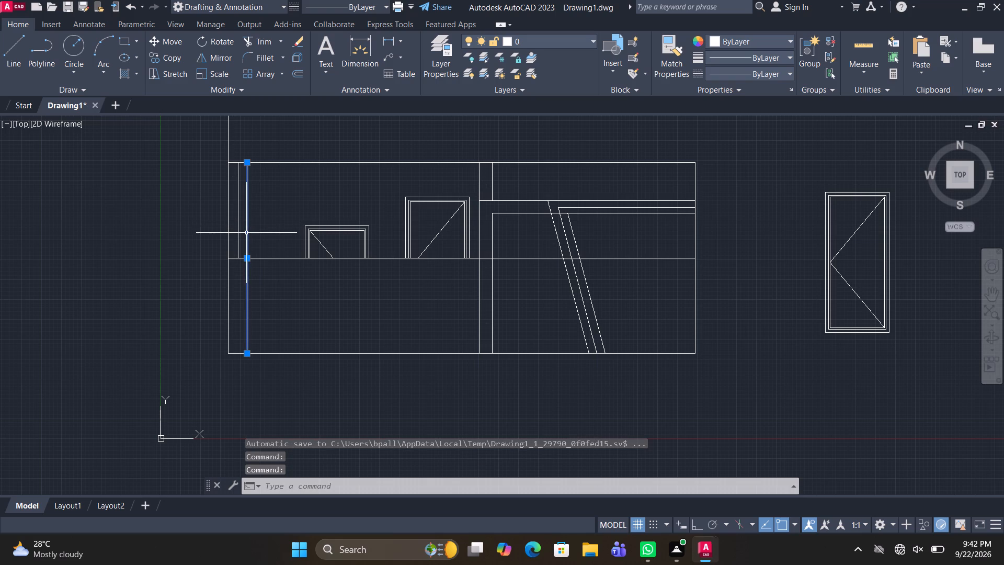
key("Escape")
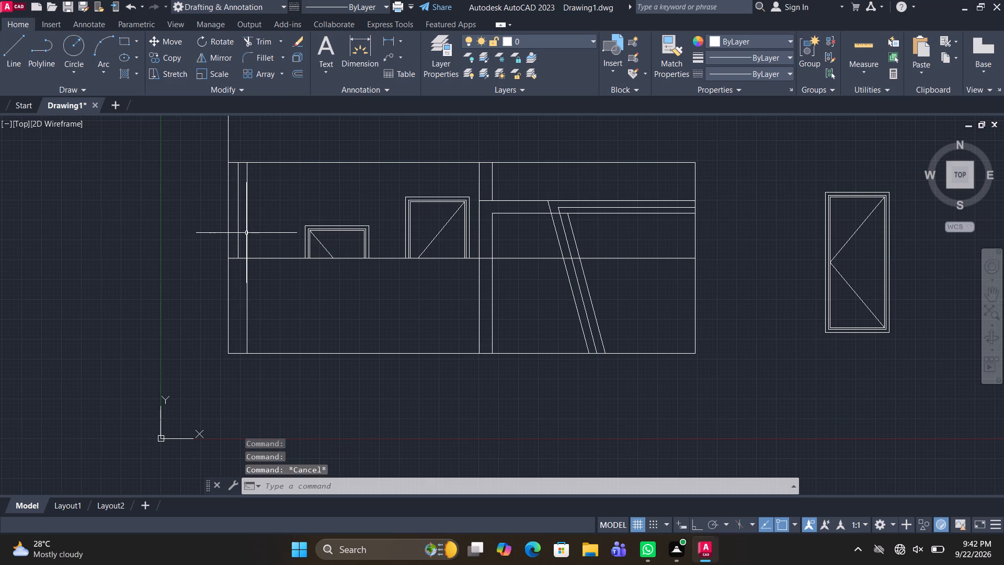
type("TR")
key("space")
left_click(247, 205)
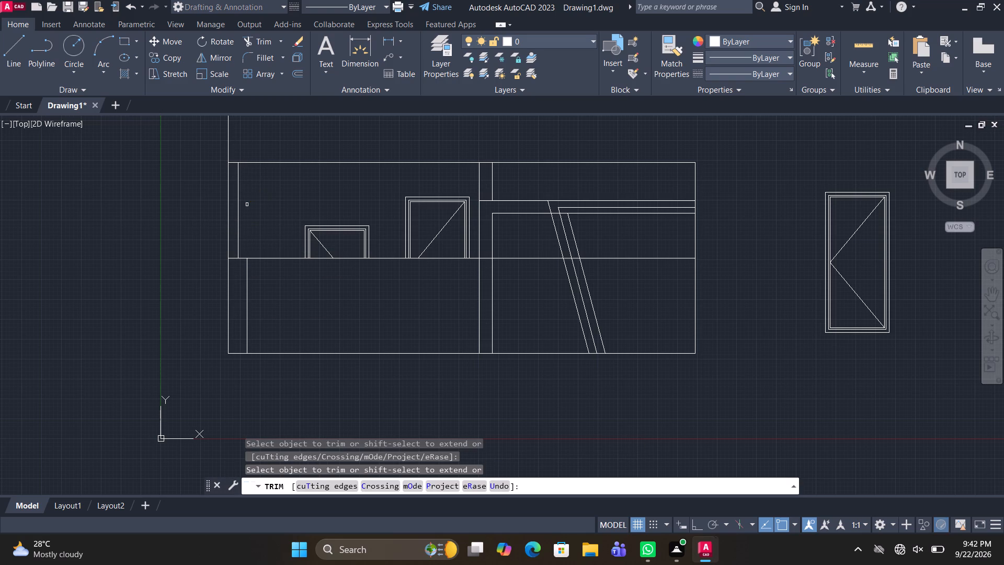
key("space")
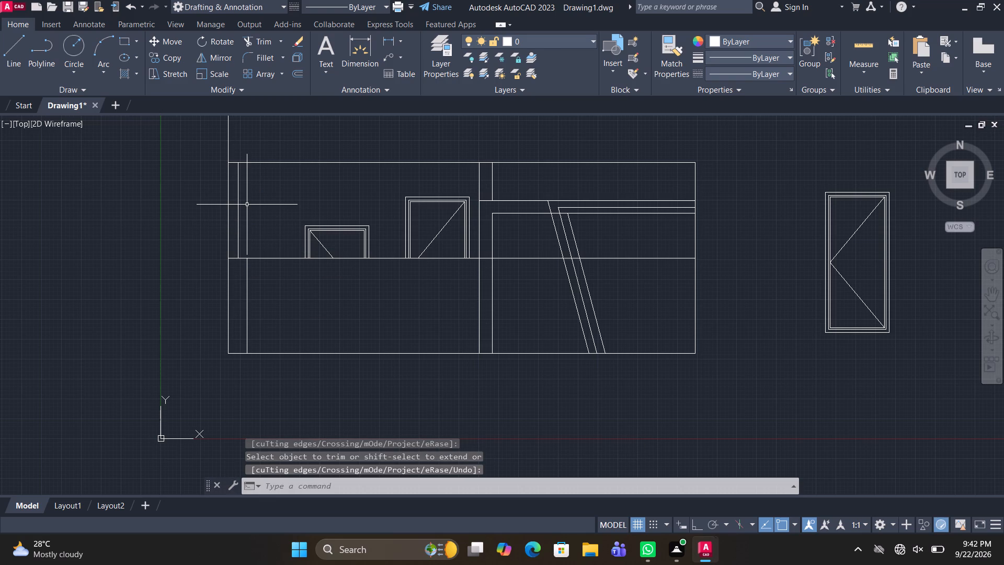
Offset the intermediate horizontal line beneath the doors 2" downward.
type("O 2\"")
key("Return")
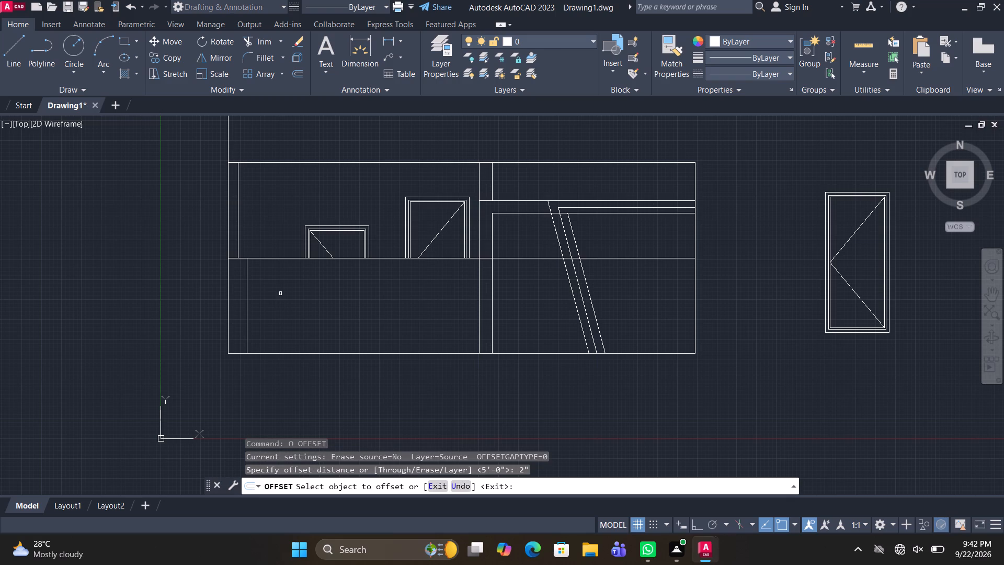
left_click(286, 260)
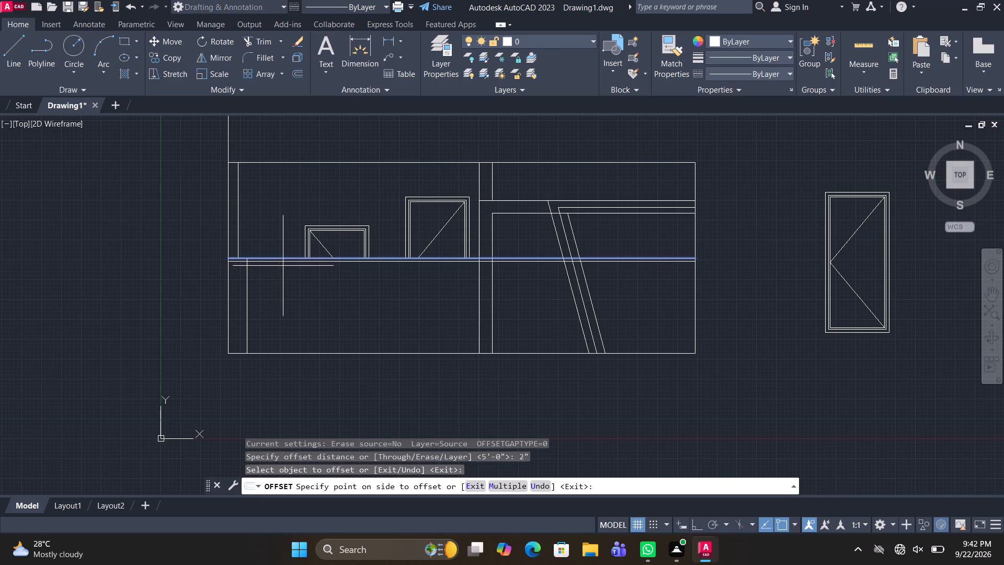
left_click(283, 266)
scroll(267, 274, "up", 2)
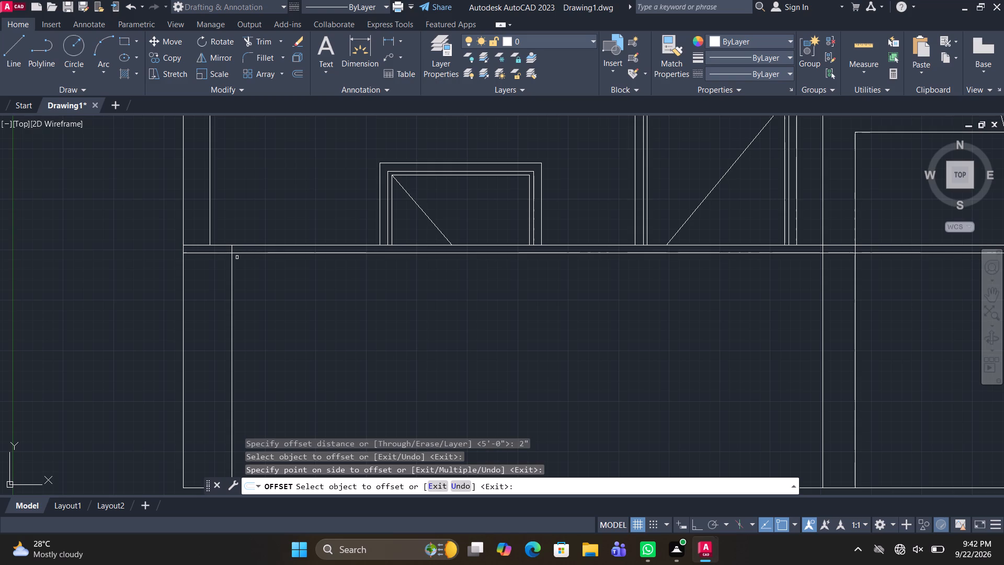
key("Escape")
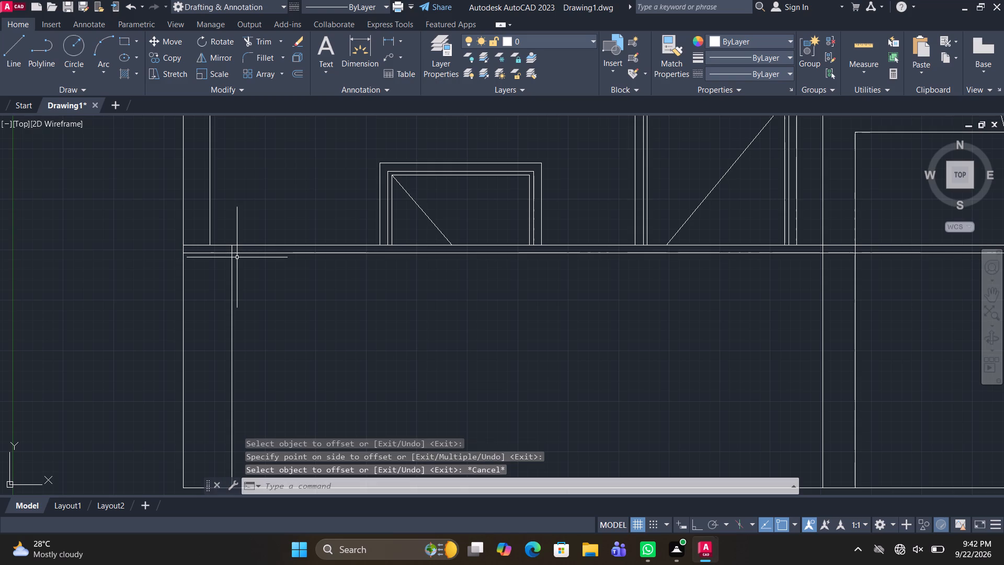
Trim the intermediate floor lines at the lower-left inner vertical and across the middle wall strip, keeping the wall's left edge continuous.
type("TR")
key("space")
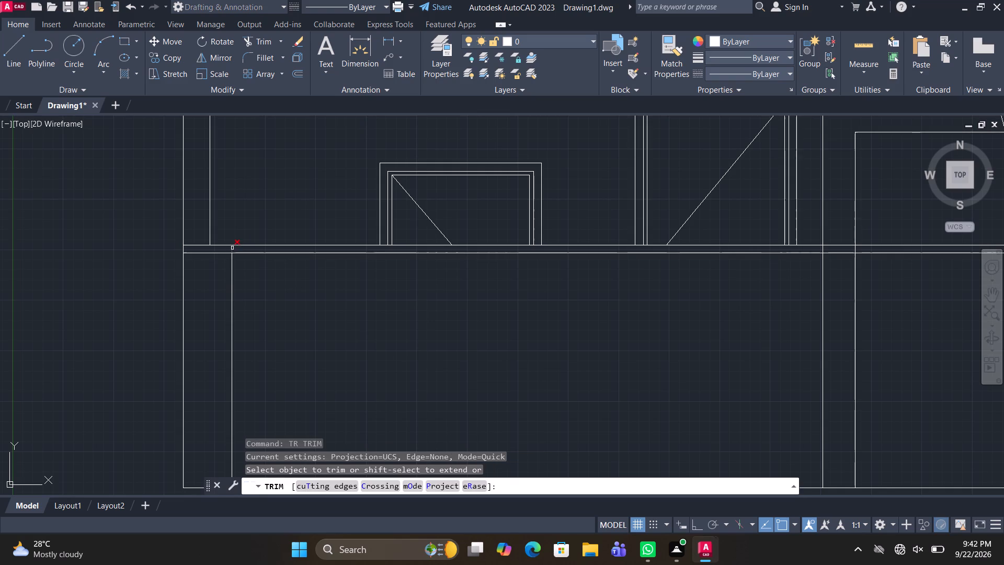
left_click(232, 248)
left_click(223, 252)
scroll(254, 286, "down", 1)
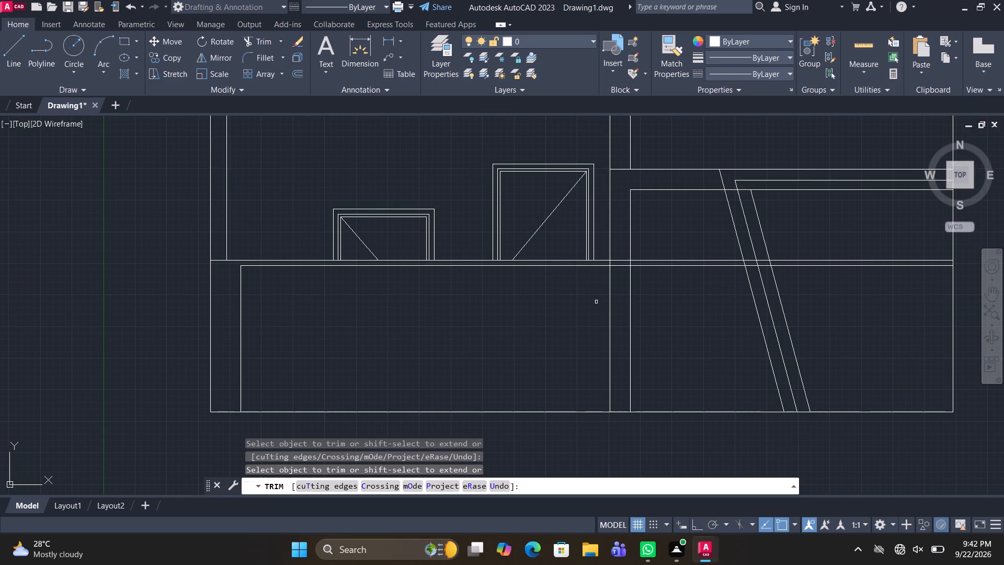
left_click(617, 265)
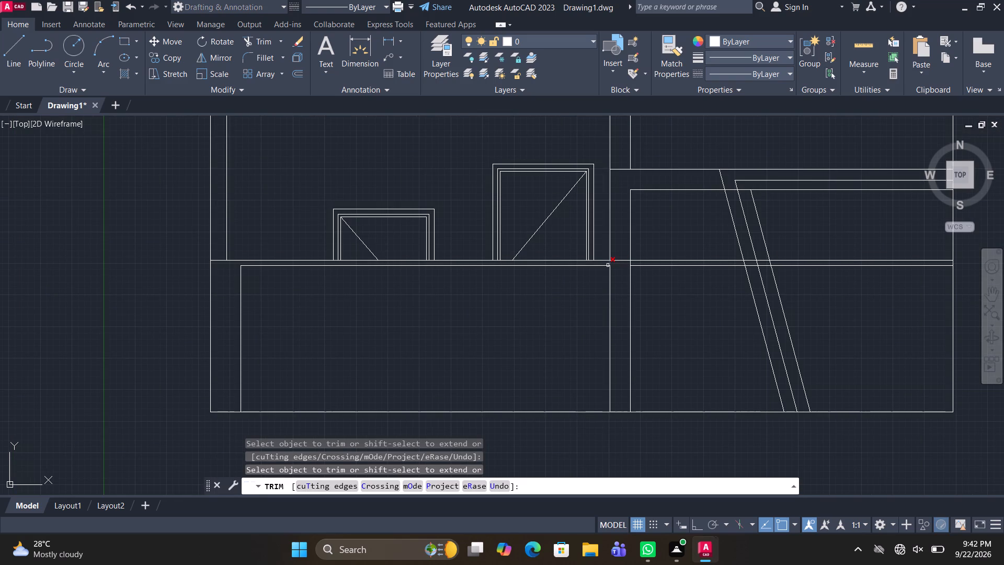
left_click(610, 265)
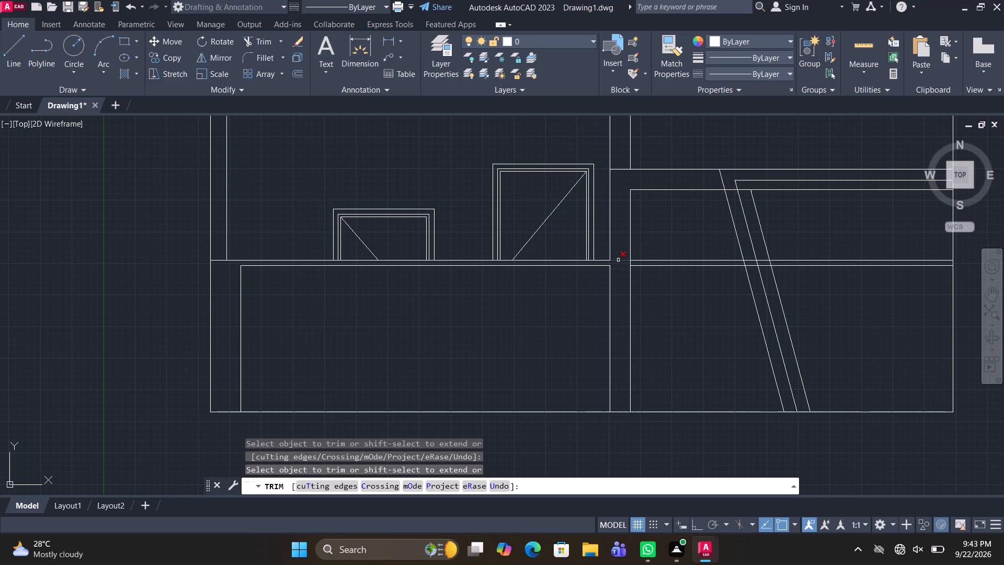
left_click(619, 260)
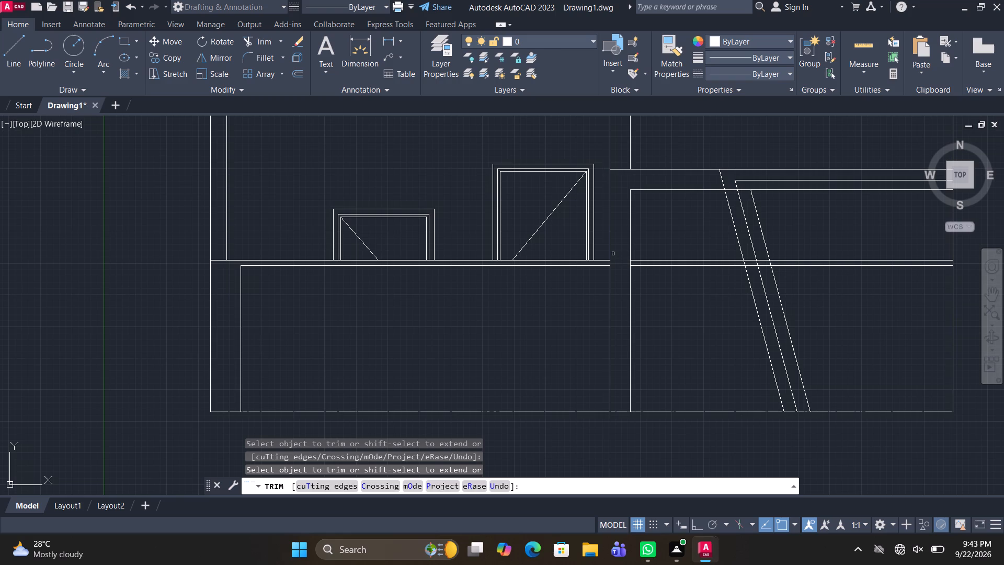
left_click(610, 254, "shift")
key("space")
Erase the two intermediate floor lines in the bay with the slanted lines, to the right of the middle wall.
left_click_drag(686, 296, 687, 281)
left_click(676, 233)
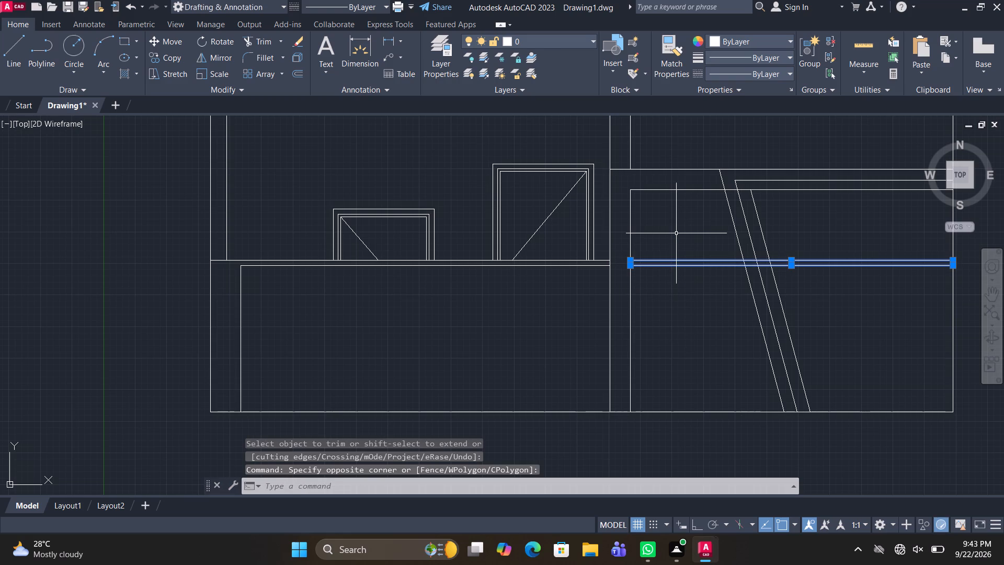
key("Delete")
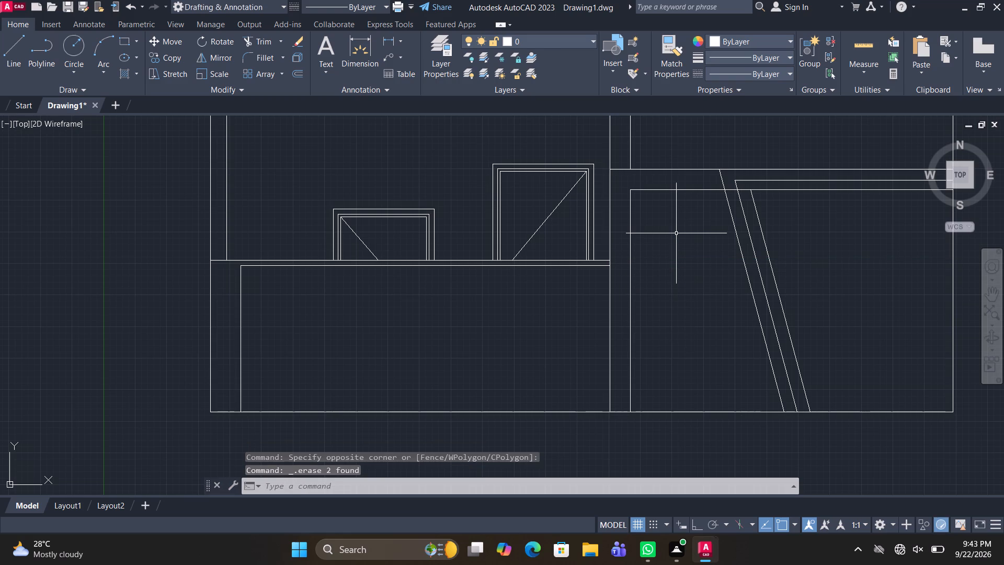
Draw a base line from the foot of the middle wall's left edge to the foot of the left inner vertical.
type("L")
key("space")
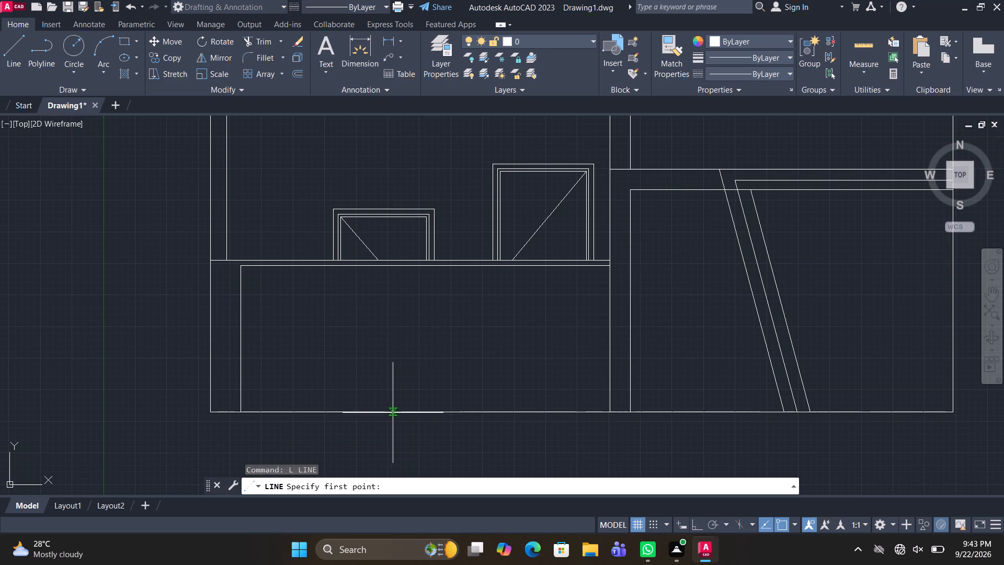
left_click(609, 414)
left_click(241, 409)
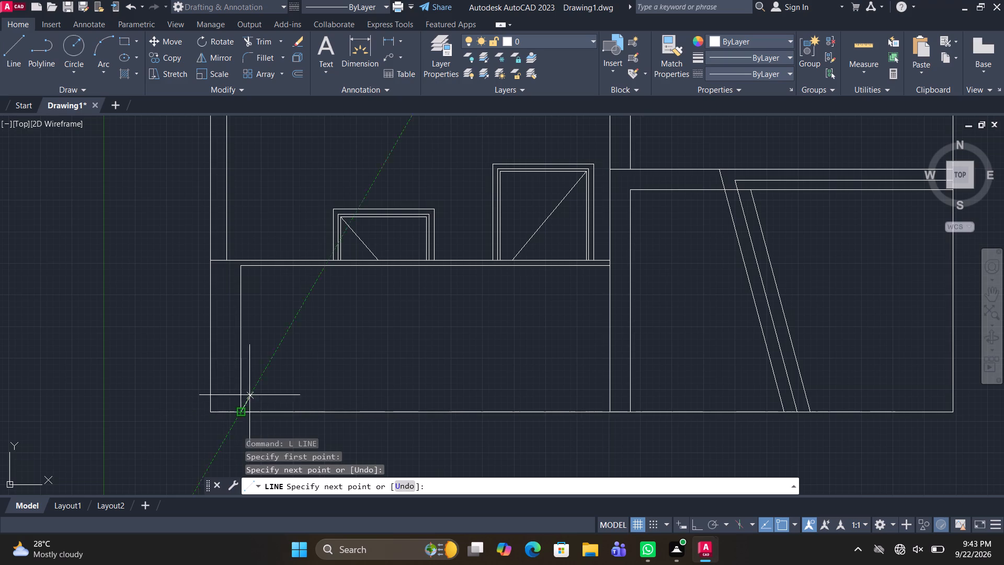
key("space")
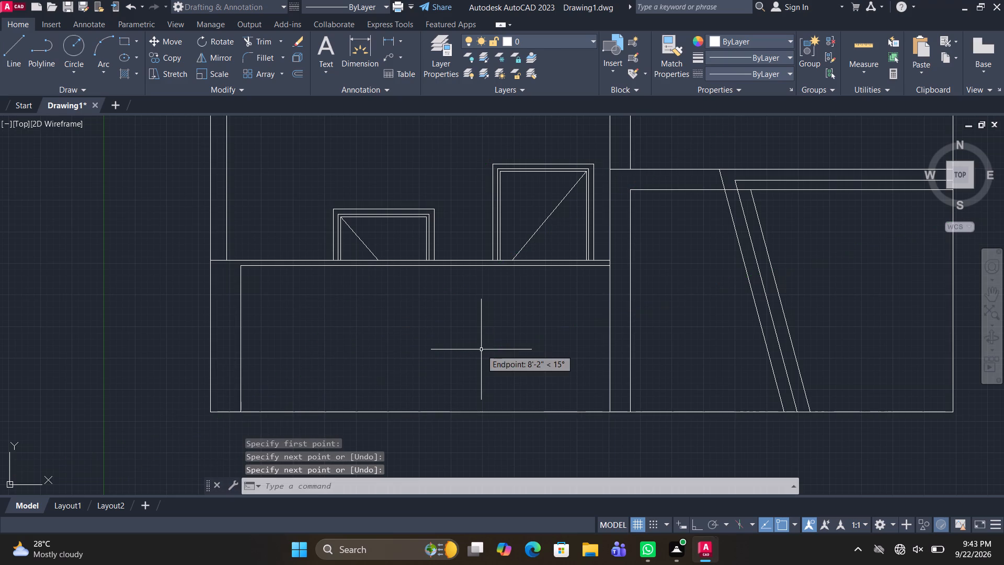
Draw a vertical dividing line from the new base line's midpoint up to the lower intermediate floor line.
type("L")
key("space")
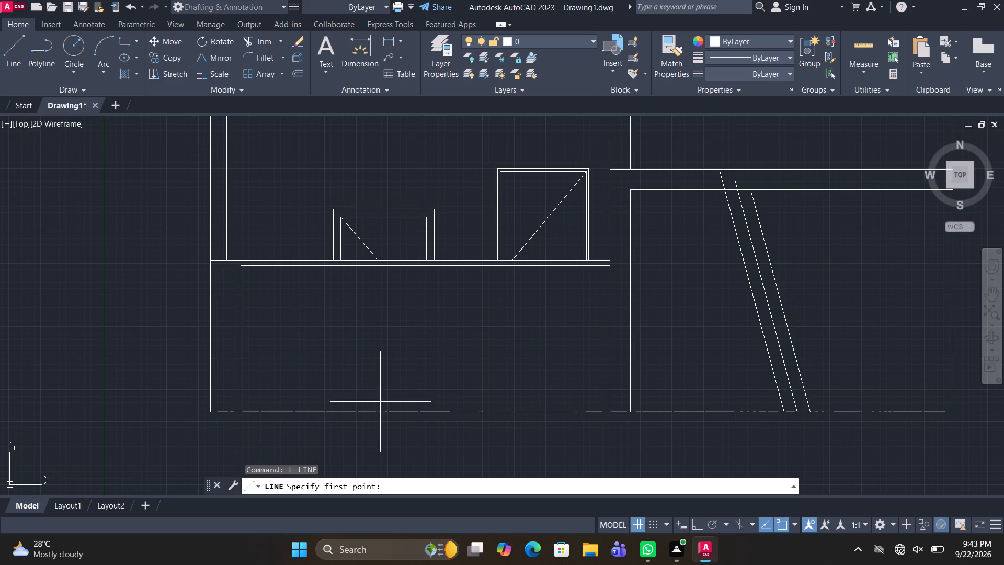
left_click(425, 411)
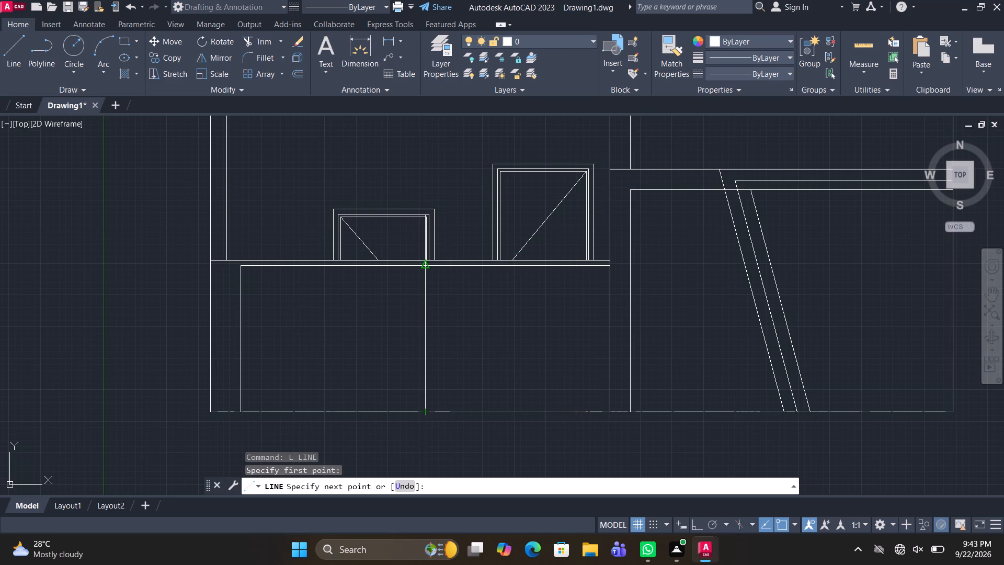
left_click(423, 266)
key("space")
Offset the vertical dividing line 2" to both its right and left sides.
type("OF")
key("space")
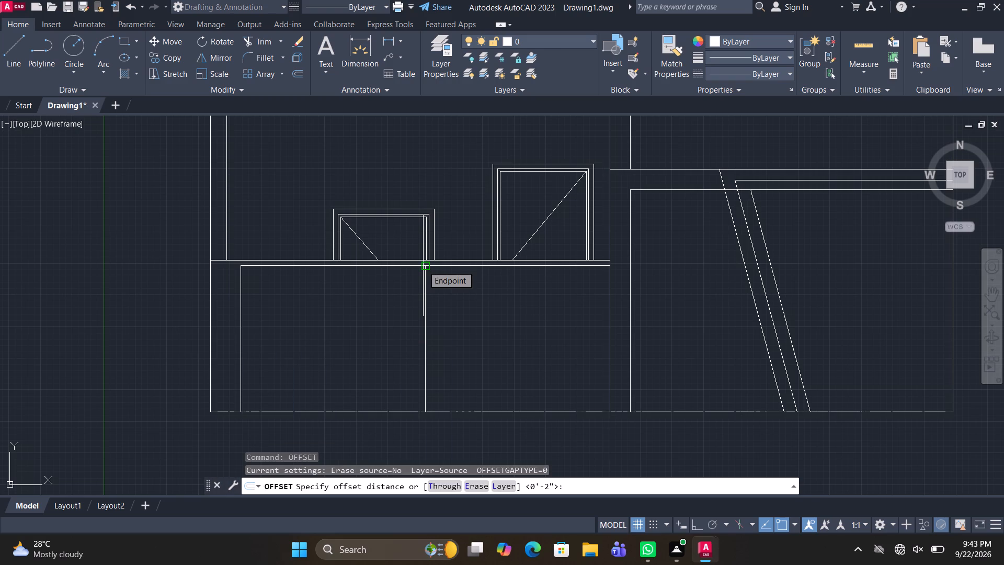
type("2\"")
key("Return")
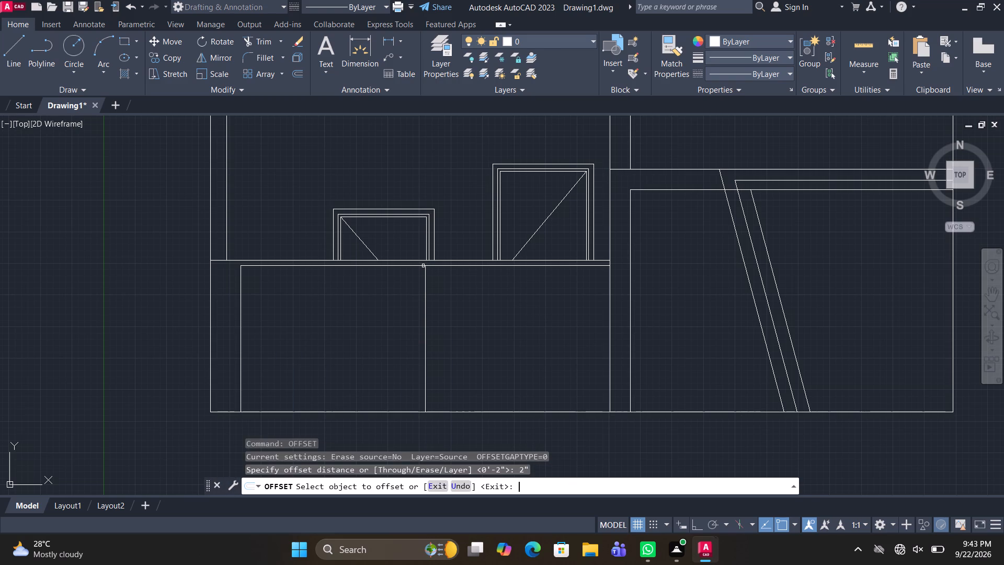
left_click(426, 330)
left_click(444, 327)
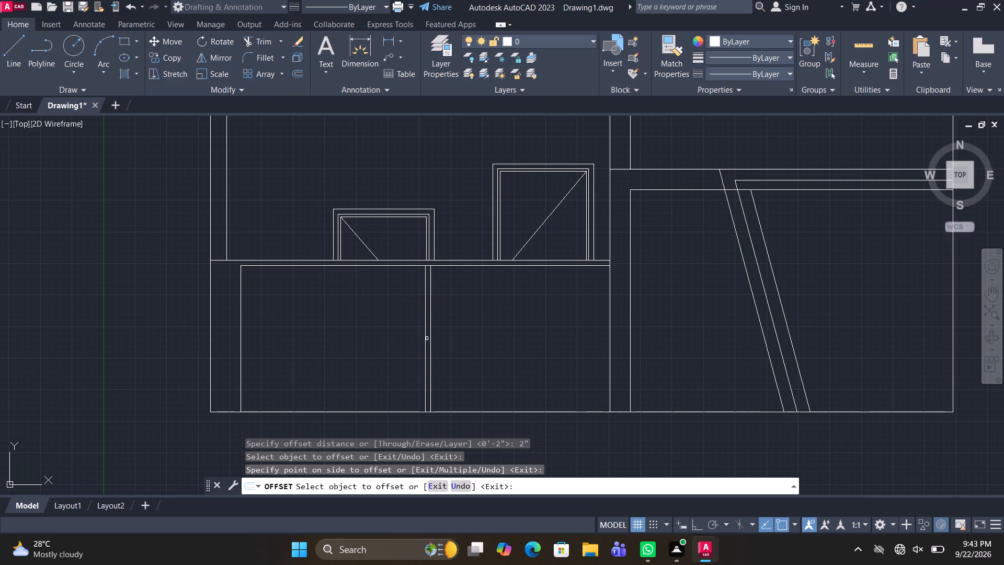
left_click(426, 339)
left_click(398, 335)
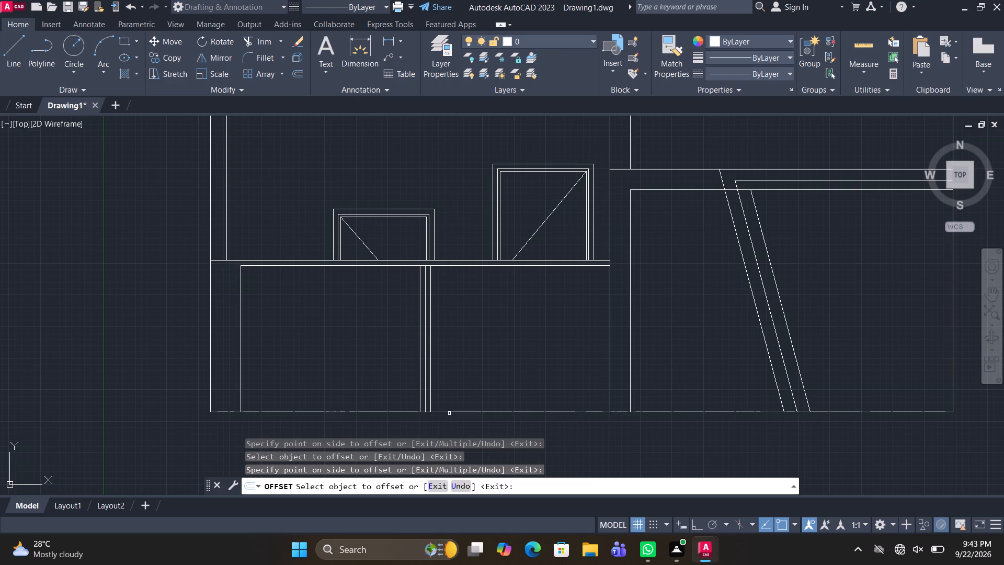
Offset the base line 2" upward, the left inner vertical 2" outward, and the middle wall's left edge 2" inward.
left_click(449, 413)
left_click(447, 380)
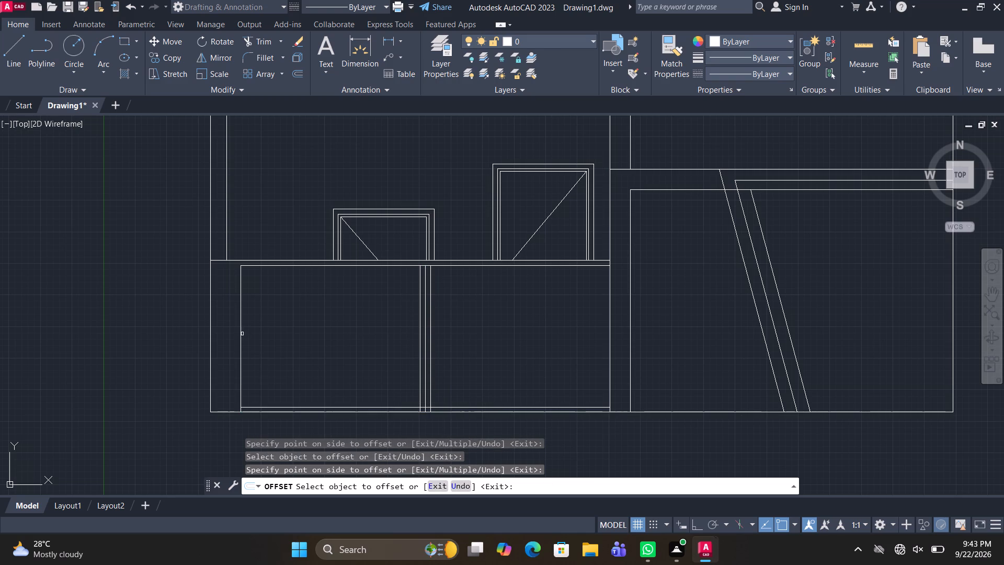
left_click(239, 329)
left_click(233, 329)
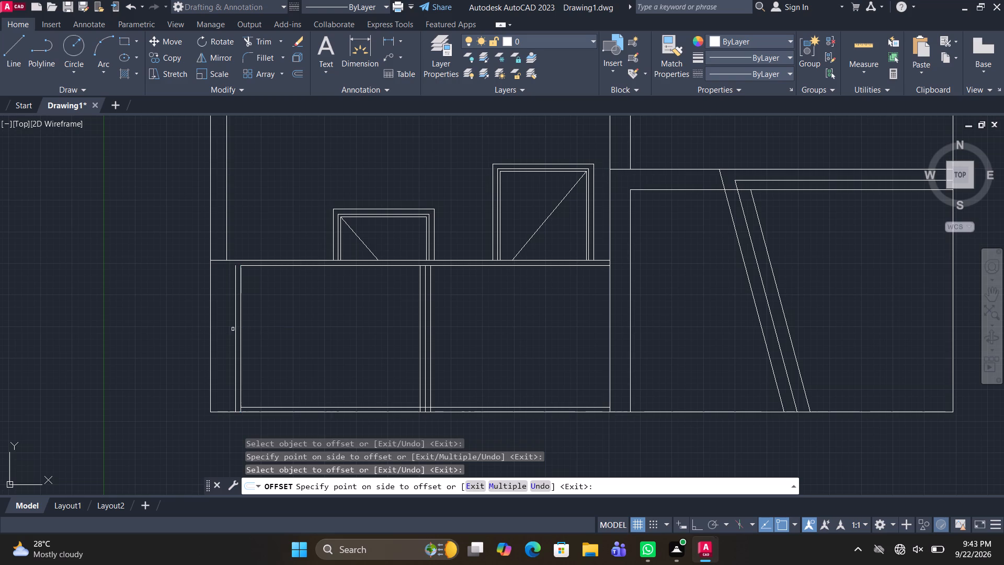
left_click(609, 324)
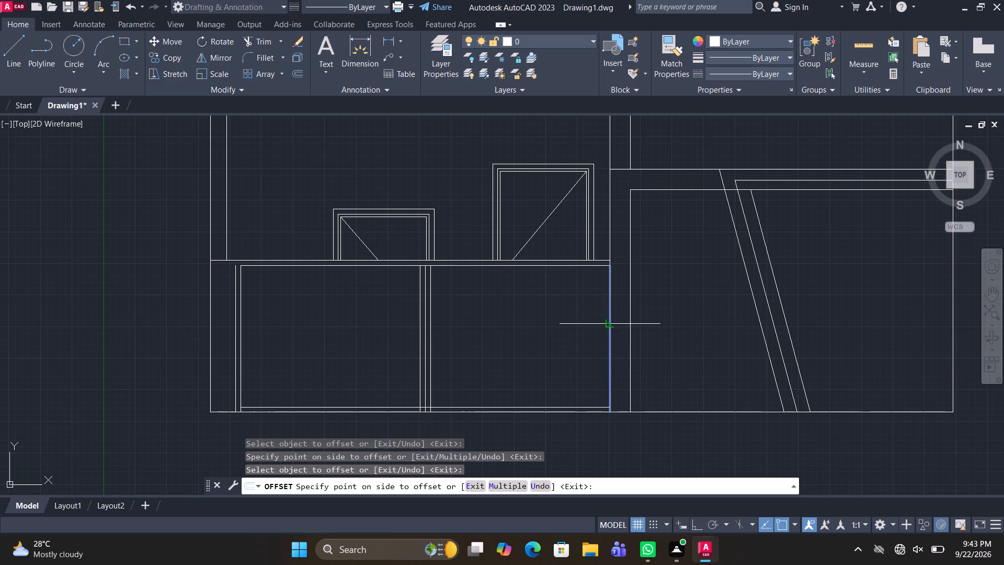
left_click_drag(593, 323, 591, 317)
scroll(609, 268, "up", 1)
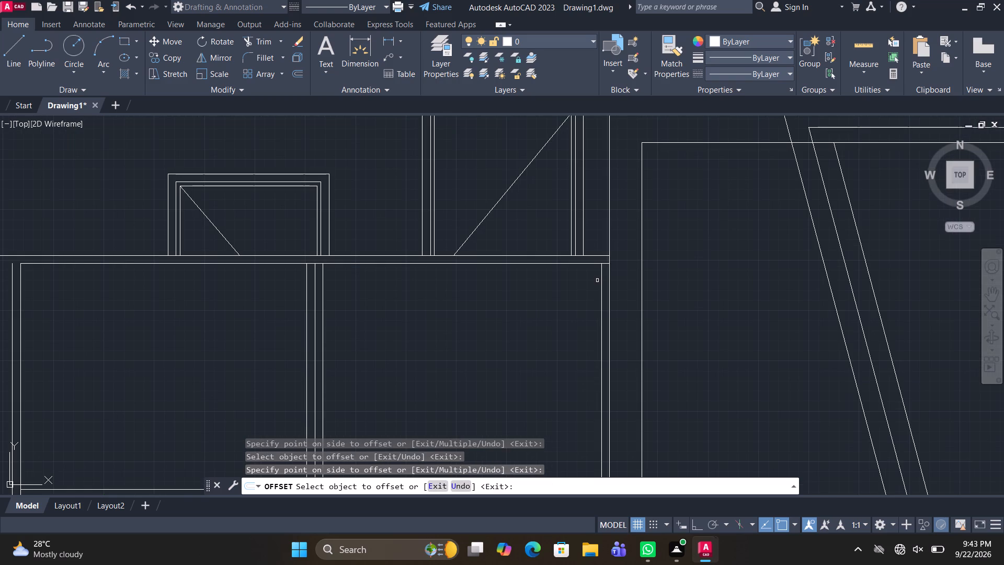
key("Escape")
Trim the lower intermediate floor line beside the middle wall and between the divider's two offset lines.
type("TR")
key("space")
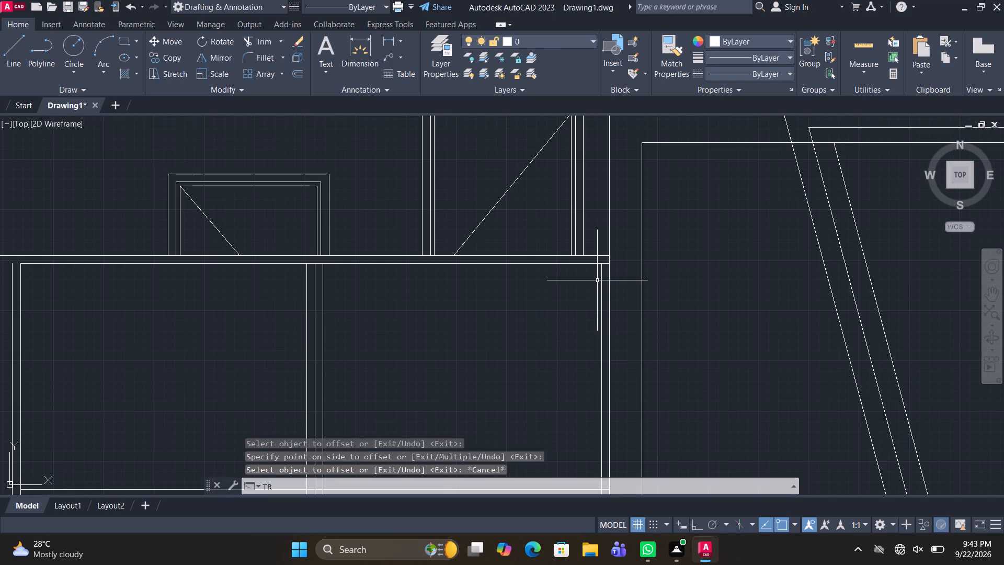
left_click(603, 263)
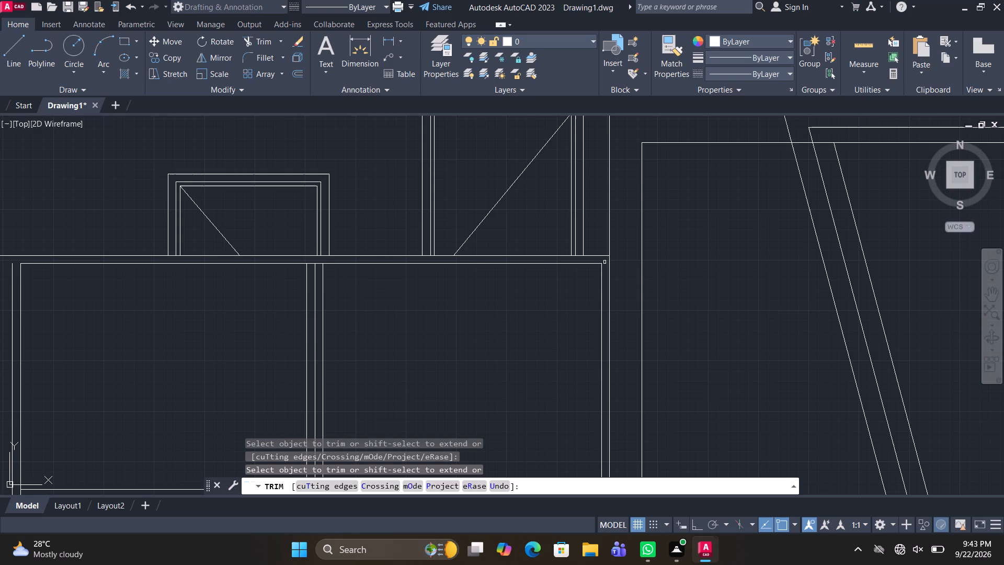
left_click(310, 264)
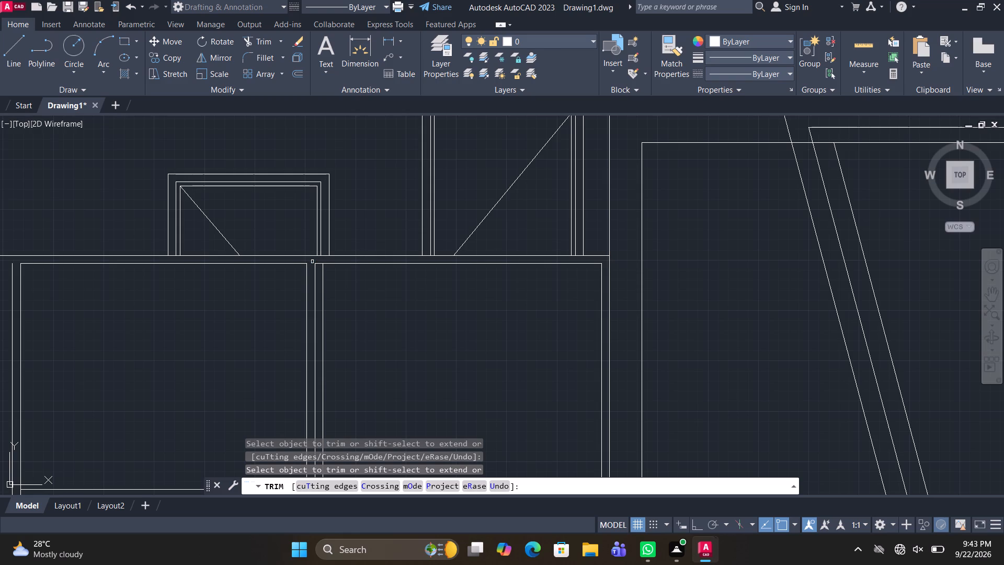
left_click(318, 264)
Trim the overlapping line ends at the bottom corners of both lower panels to leave clean inner frames.
scroll(292, 276, "down", 2)
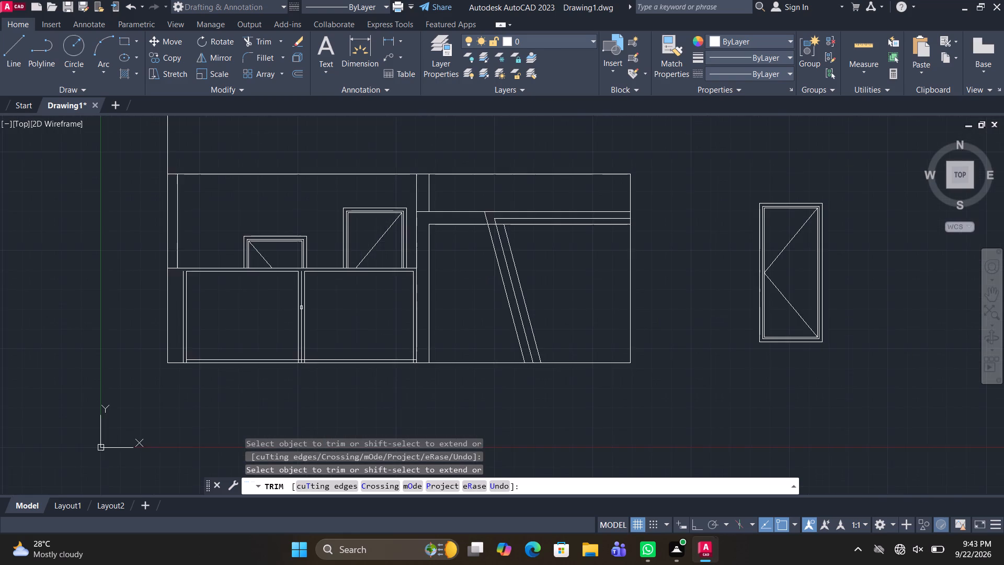
scroll(318, 381, "up", 3)
left_click(247, 295)
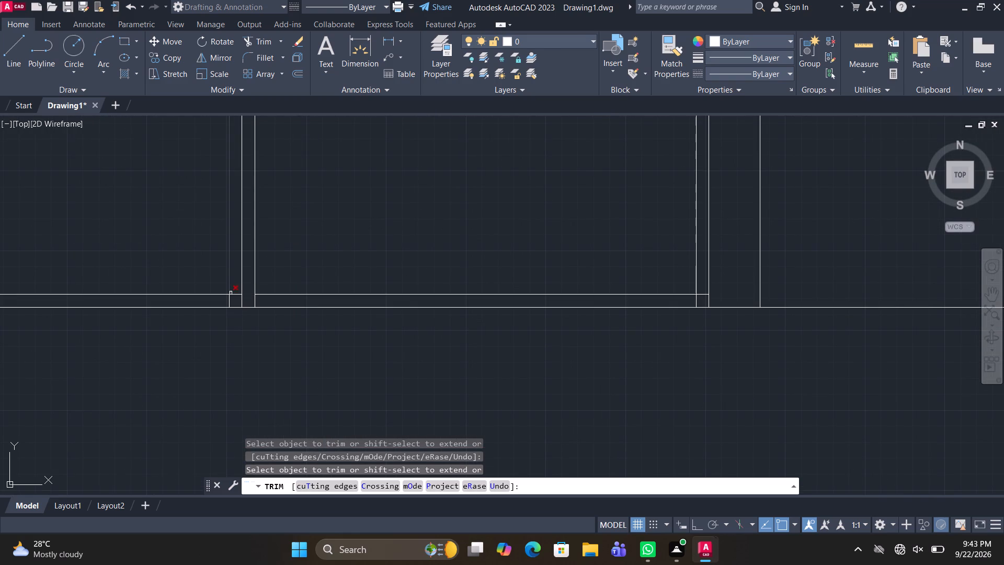
left_click(235, 294)
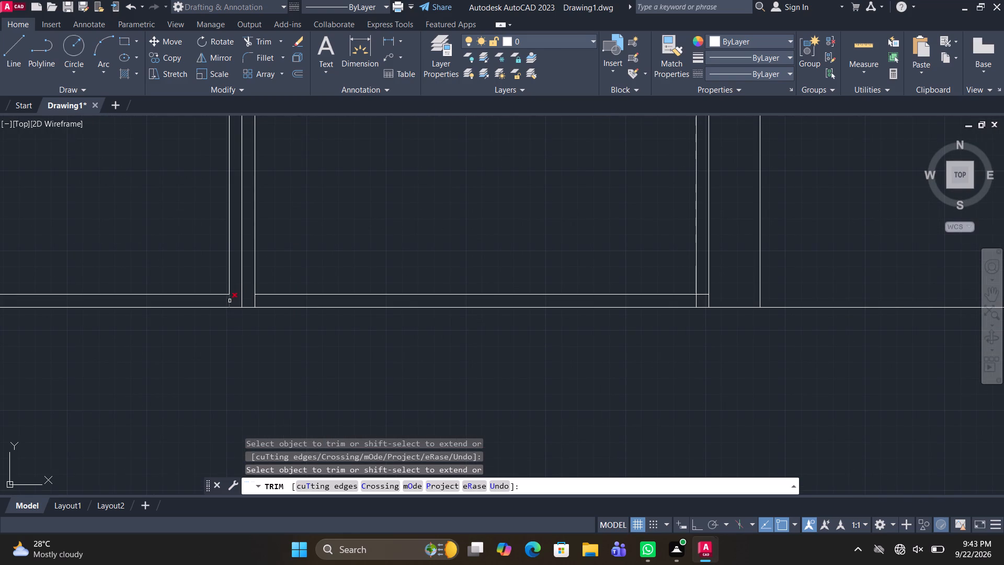
left_click(229, 301)
left_click(255, 301)
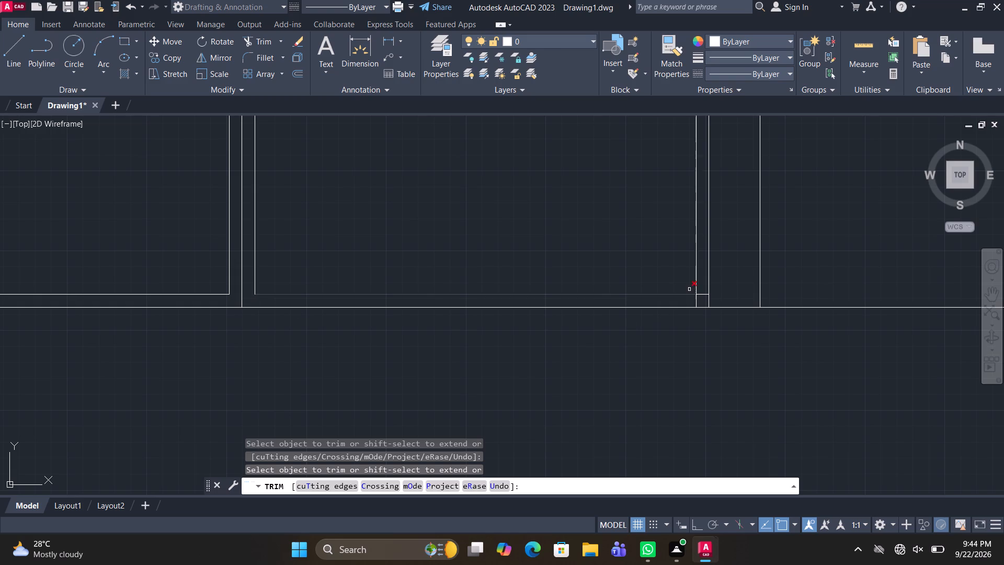
left_click(700, 295)
left_click(696, 299)
scroll(453, 296, "down", 2)
scroll(214, 315, "up", 2)
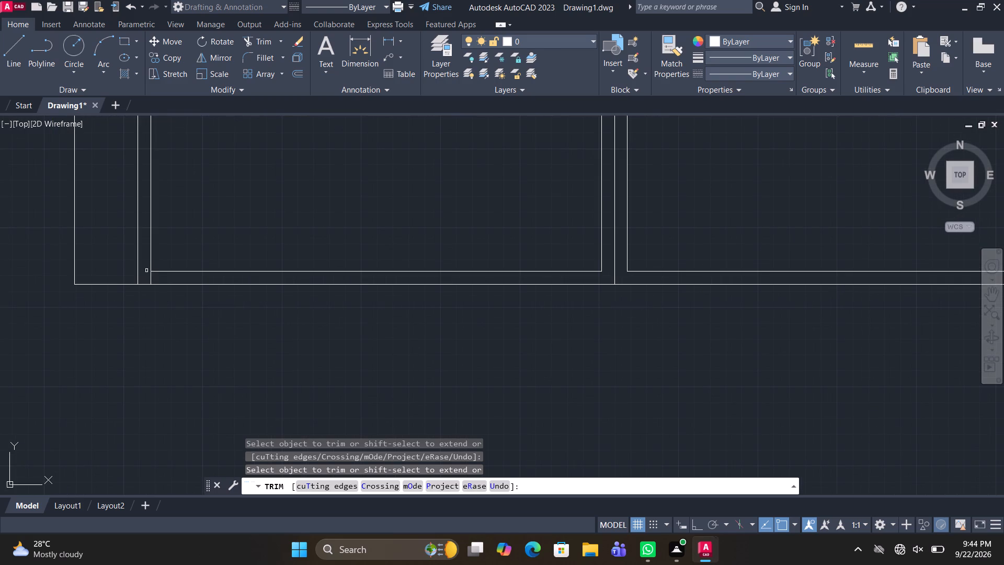
left_click(150, 278)
Extend the left panel's outer vertical and the central dividing line up to the upper intermediate floor line.
scroll(175, 245, "down", 1)
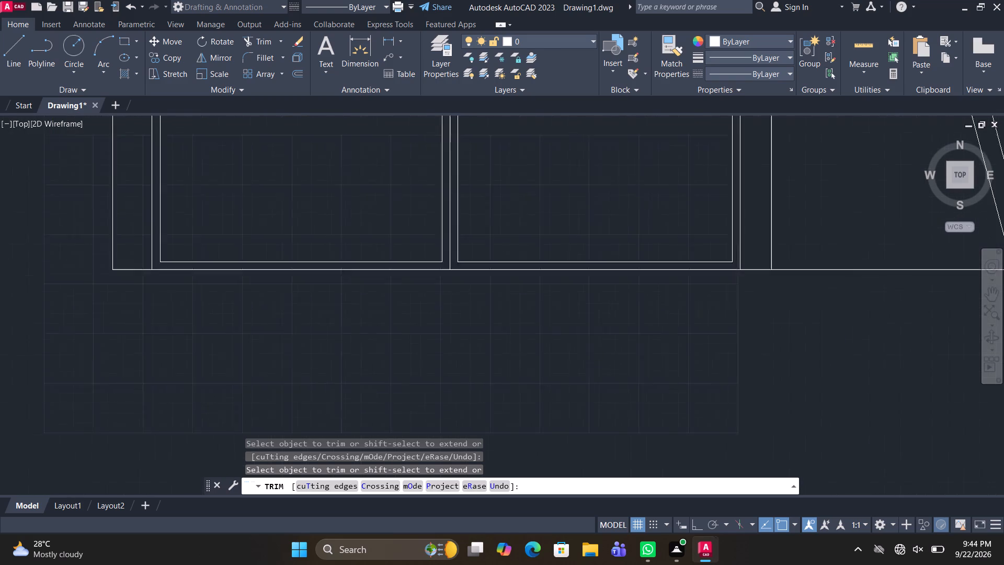
scroll(175, 245, "down", 1)
middle_click_drag(210, 205, 299, 344)
scroll(243, 259, "up", 2)
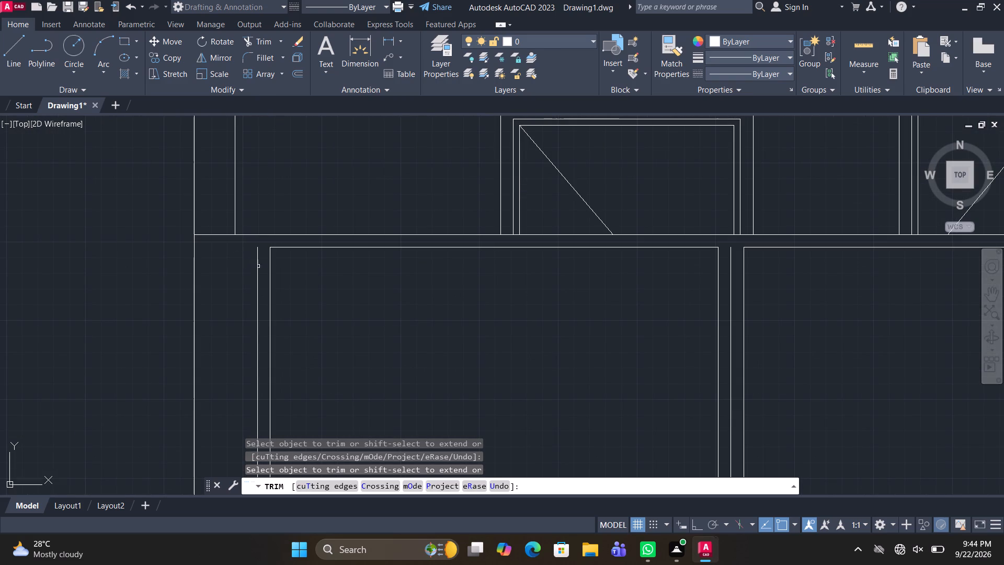
left_click(258, 255, "shift")
left_click(730, 266, "shift")
scroll(745, 296, "down", 2)
key("space")
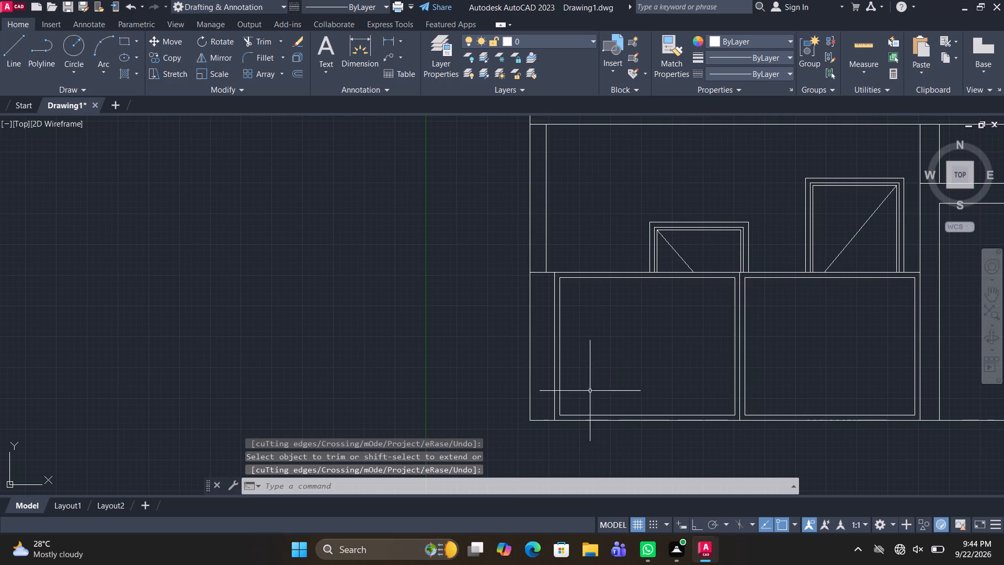
scroll(564, 396, "up", 1)
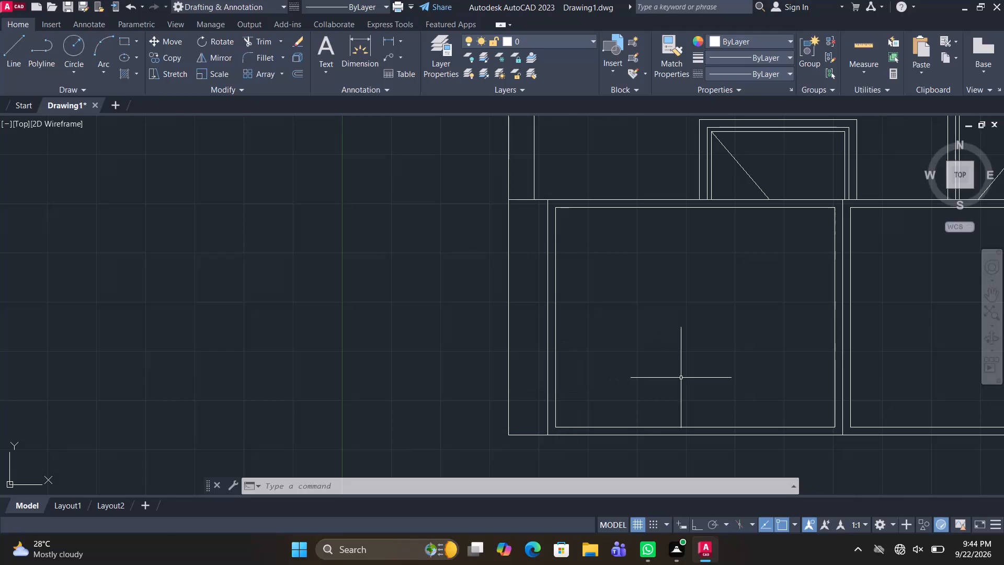
Draw half a handle outline midway up the lower panels' divider: a horizontal line across the left frame edge and a short upward slanted end.
scroll(809, 390, "up", 1)
middle_click(830, 257)
middle_click_drag(710, 276, 618, 276)
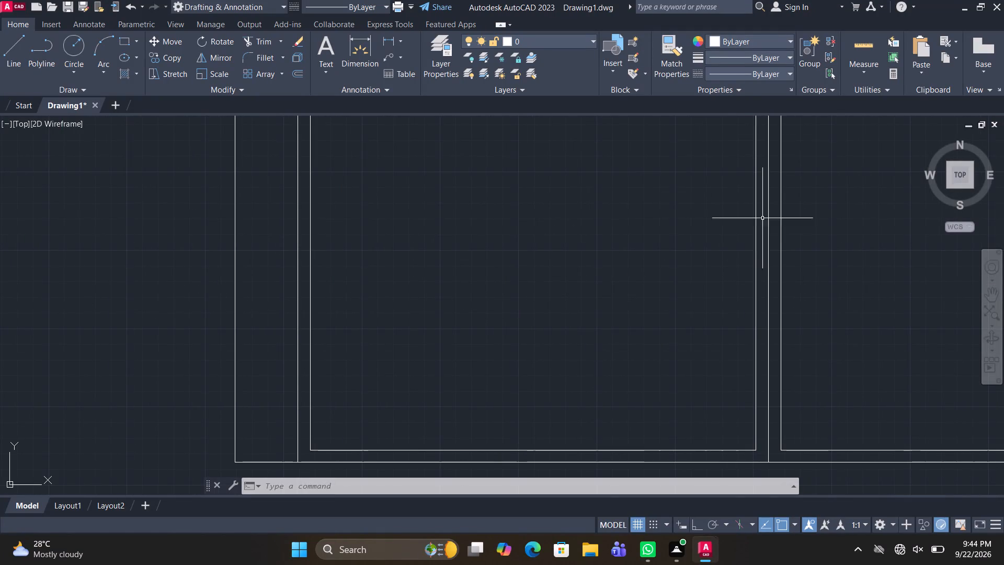
scroll(708, 248, "down", 1)
middle_click(711, 251)
middle_click_drag(683, 256, 519, 280)
type("L")
key("space")
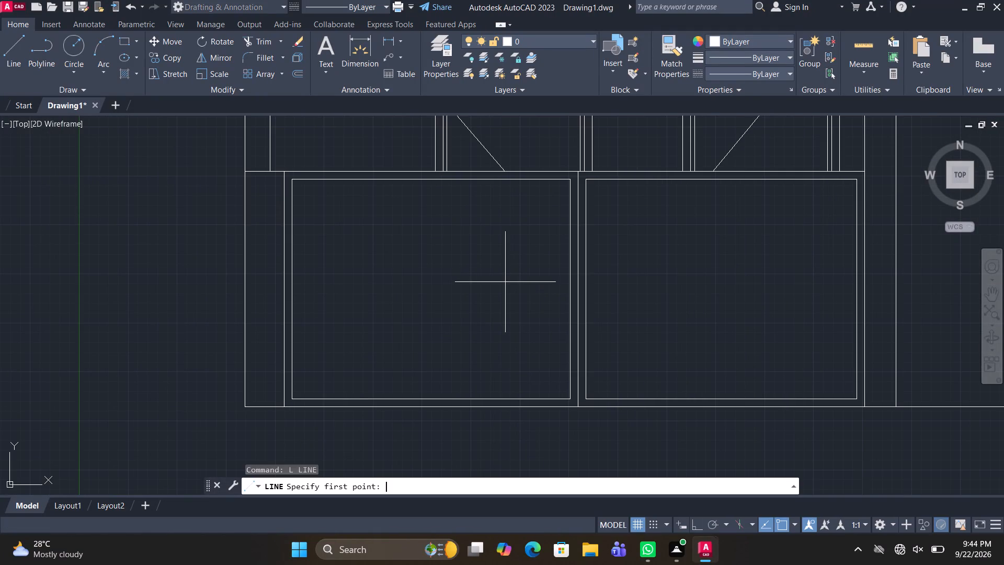
left_click(575, 289)
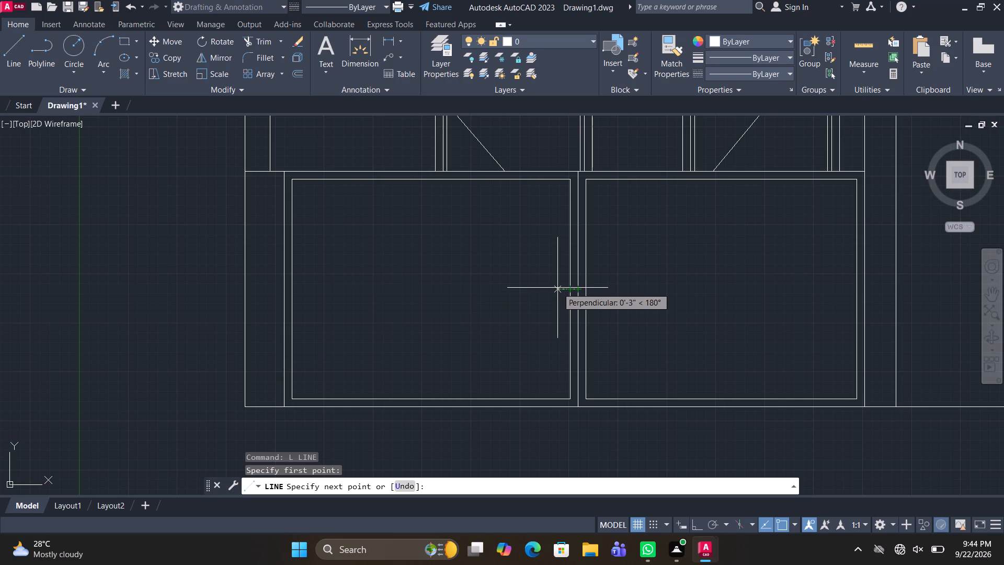
left_click(557, 288)
scroll(559, 274, "up", 2)
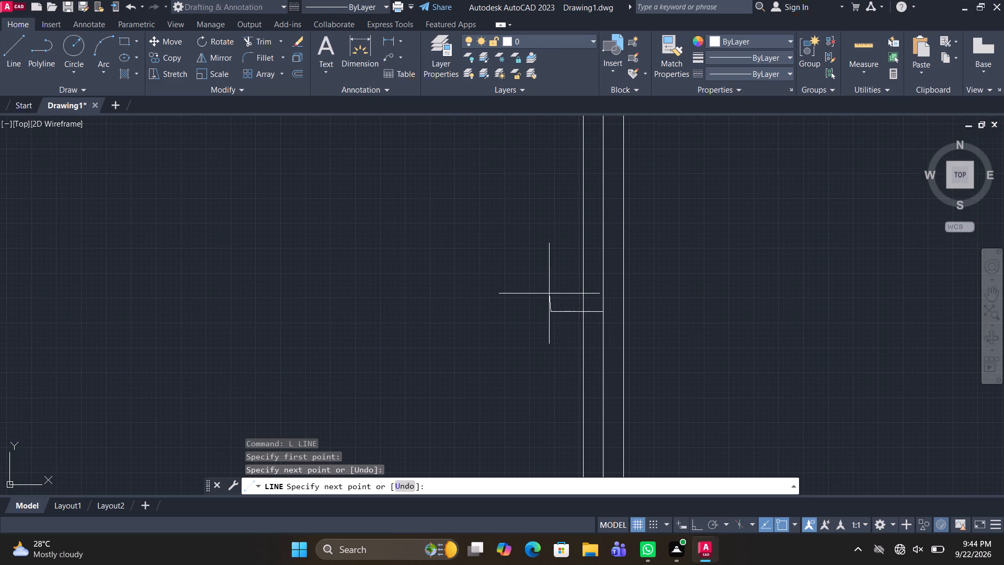
left_click(543, 299)
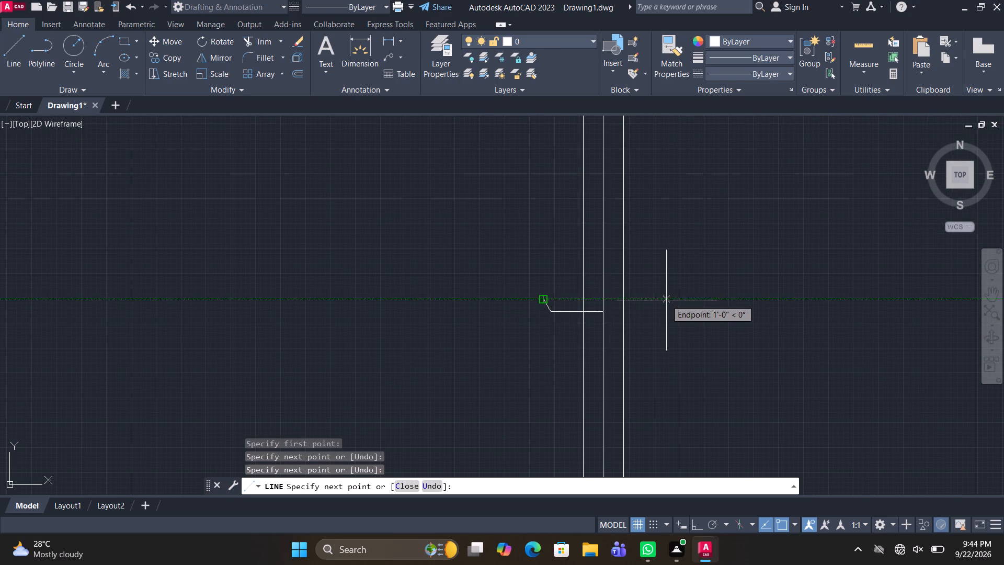
key("space")
Turn Ortho on and mirror the two handle lines across the central divider, keeping the originals.
left_click(563, 336)
left_click(528, 294)
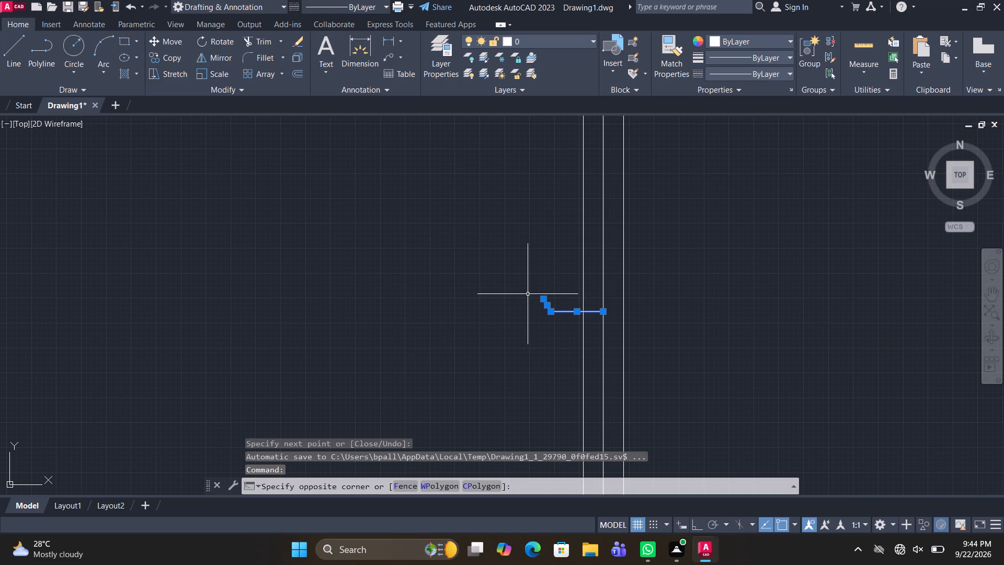
type("MI")
key("space")
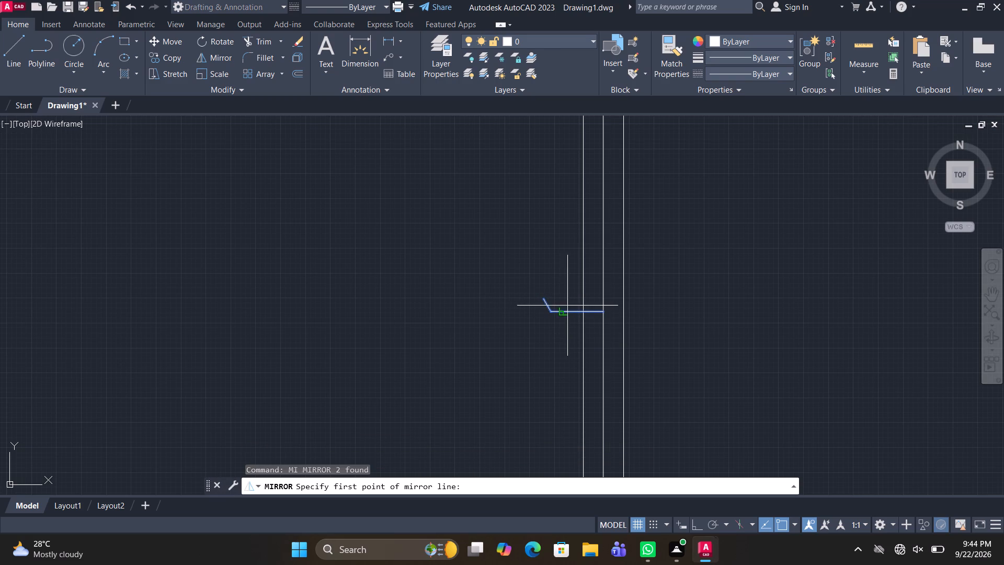
left_click(603, 308)
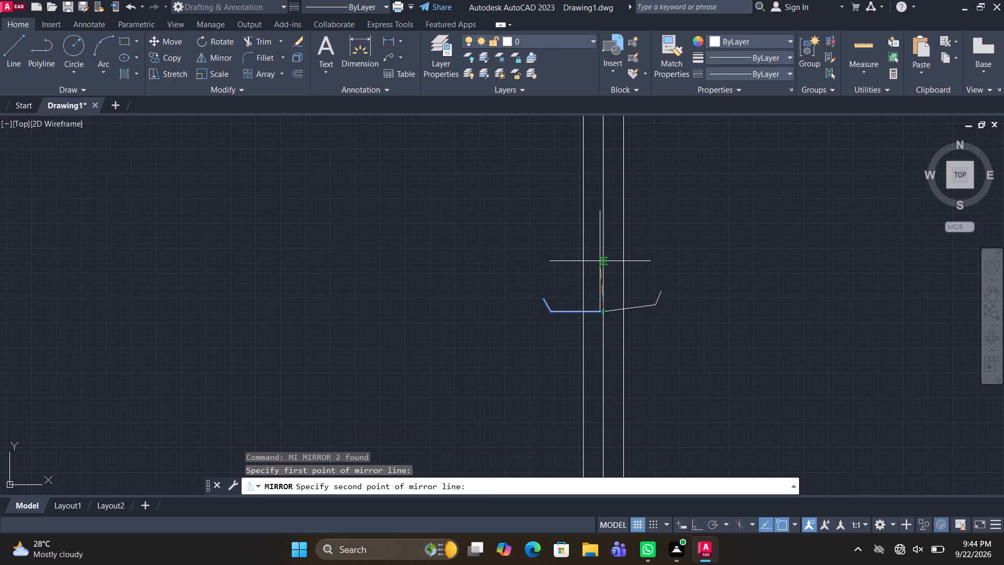
left_click(694, 520)
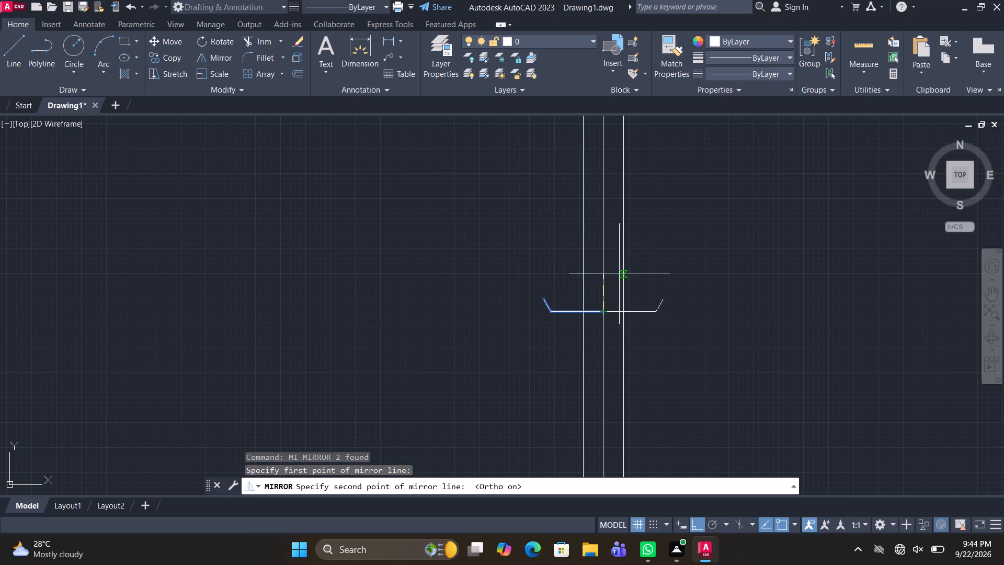
left_click(609, 225)
key("space")
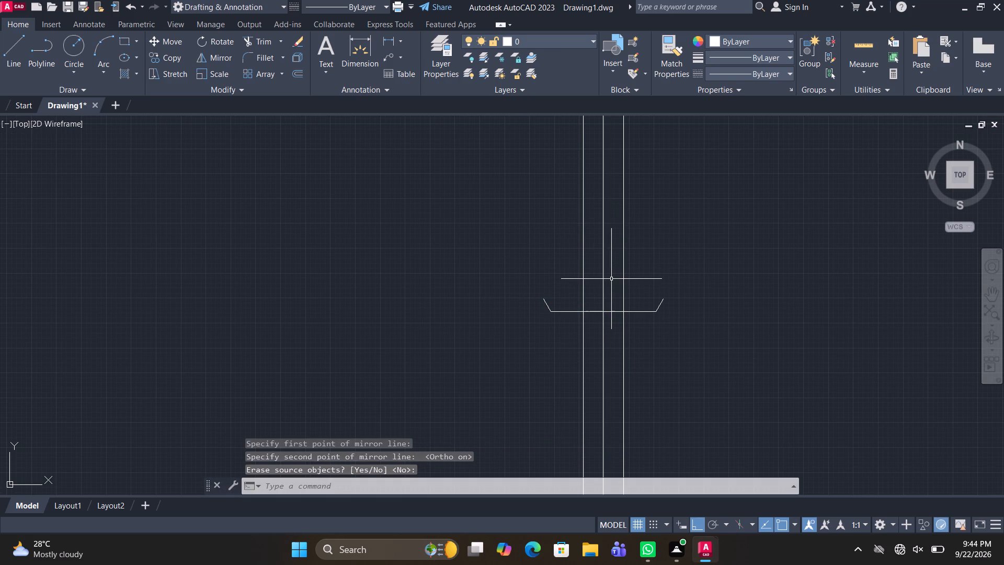
Draw a horizontal line joining the two upper slanted ends to close the handle outline.
key("l")
key("space")
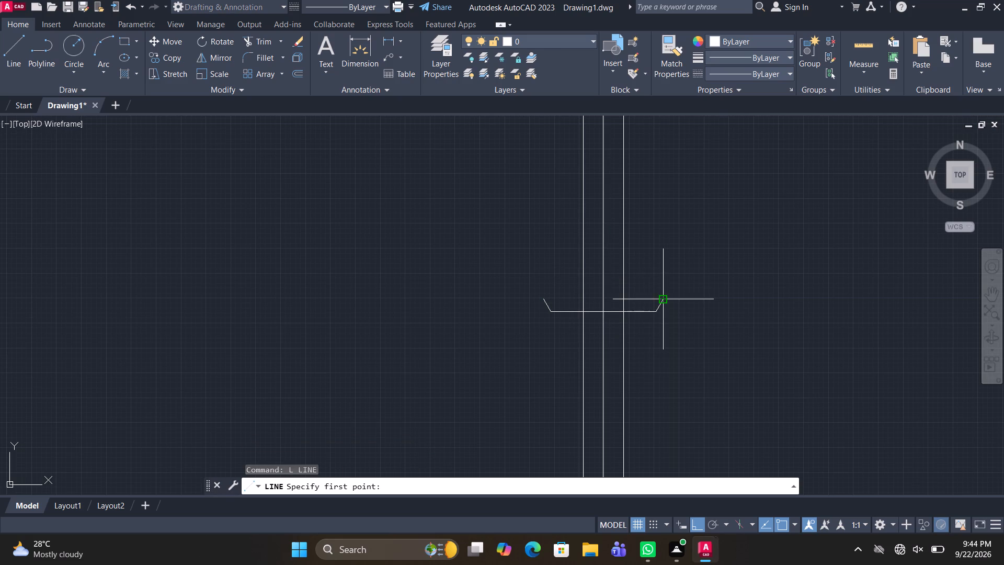
left_click(662, 298)
left_click(544, 296)
key("space")
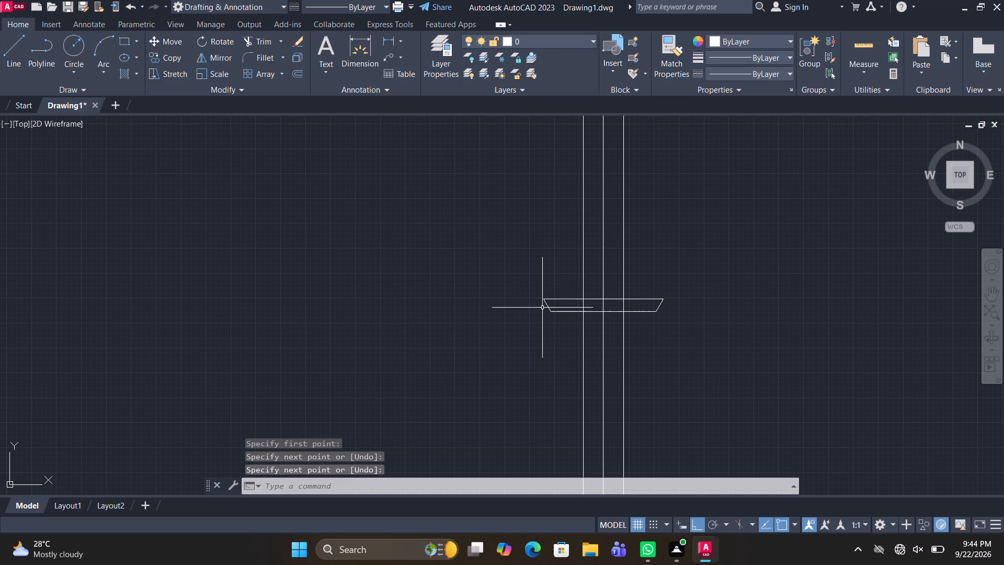
Mirror the closed handle outline downward about a horizontal axis just below it, keeping the original.
type("MI")
key("space")
left_click(592, 325)
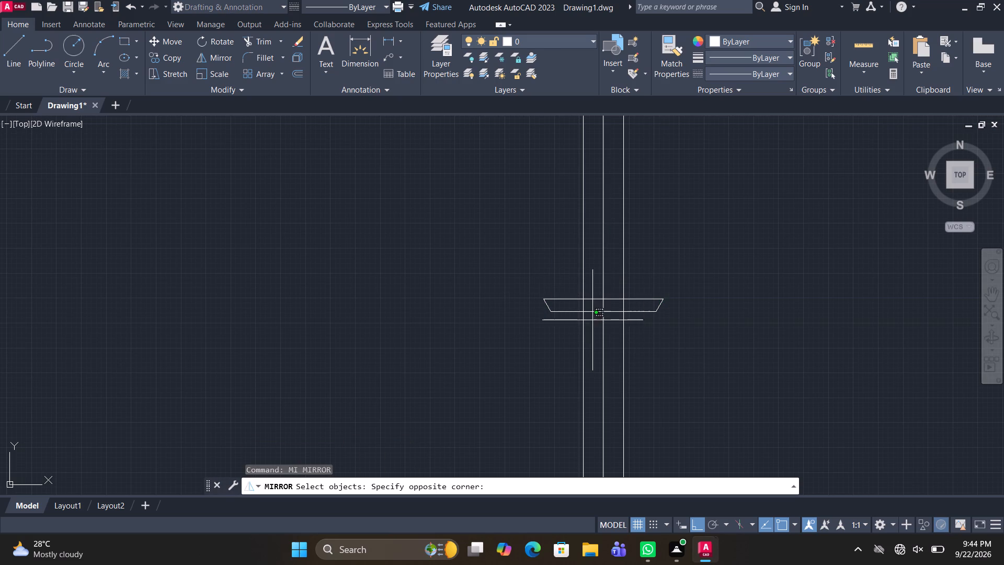
left_click(589, 276)
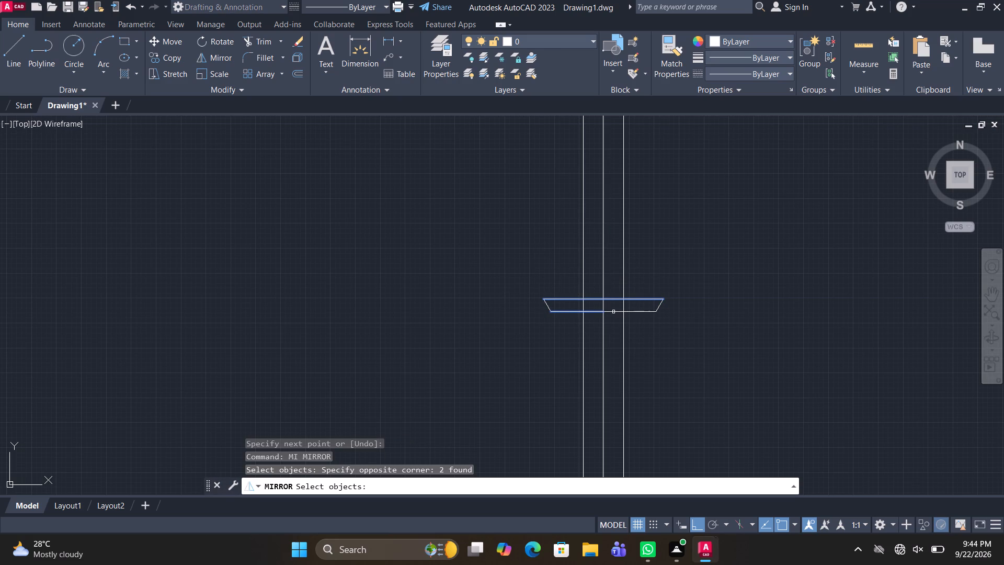
left_click(613, 312)
left_click_drag(660, 304, 655, 308)
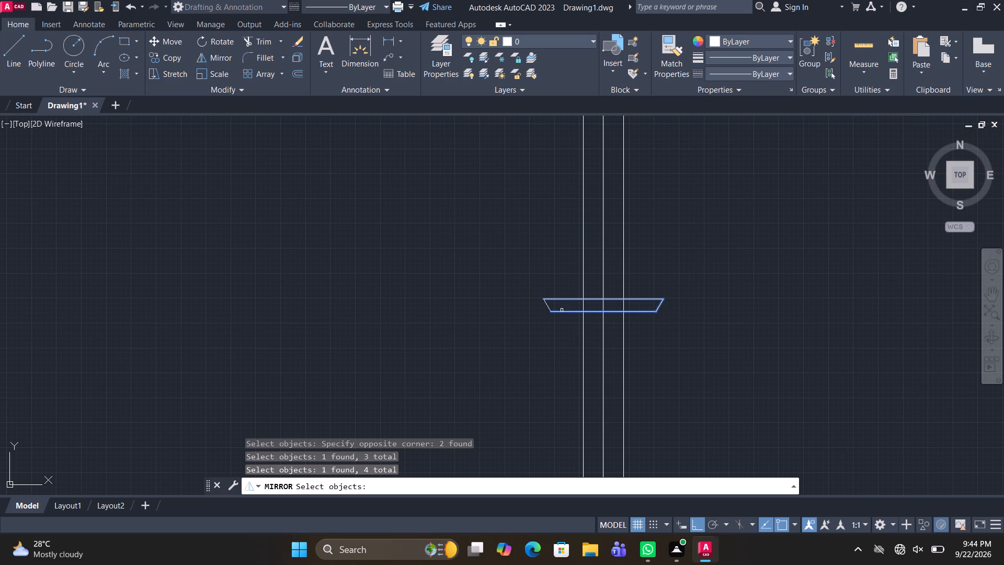
left_click(547, 306)
key("space")
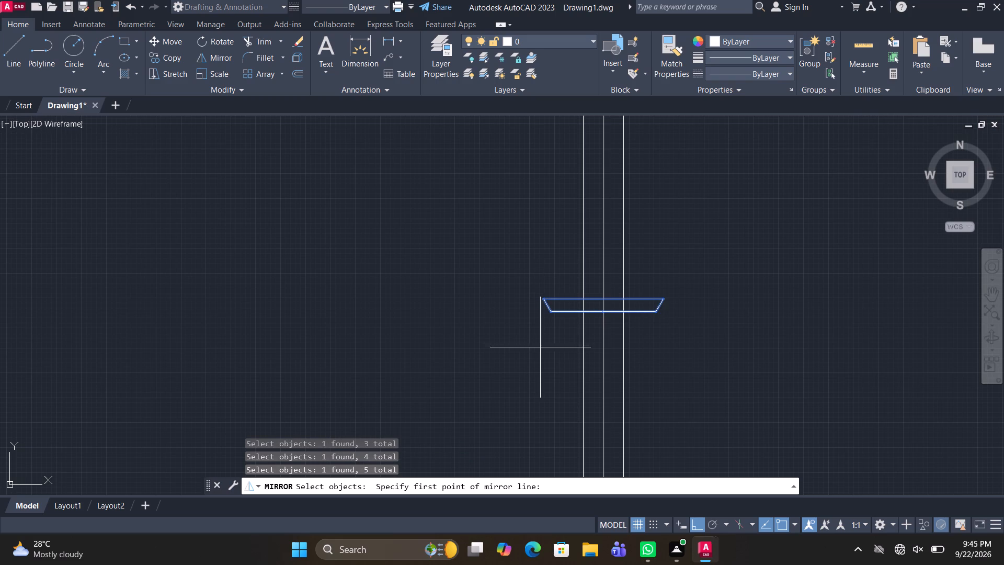
left_click(603, 331)
left_click(551, 330)
key("space")
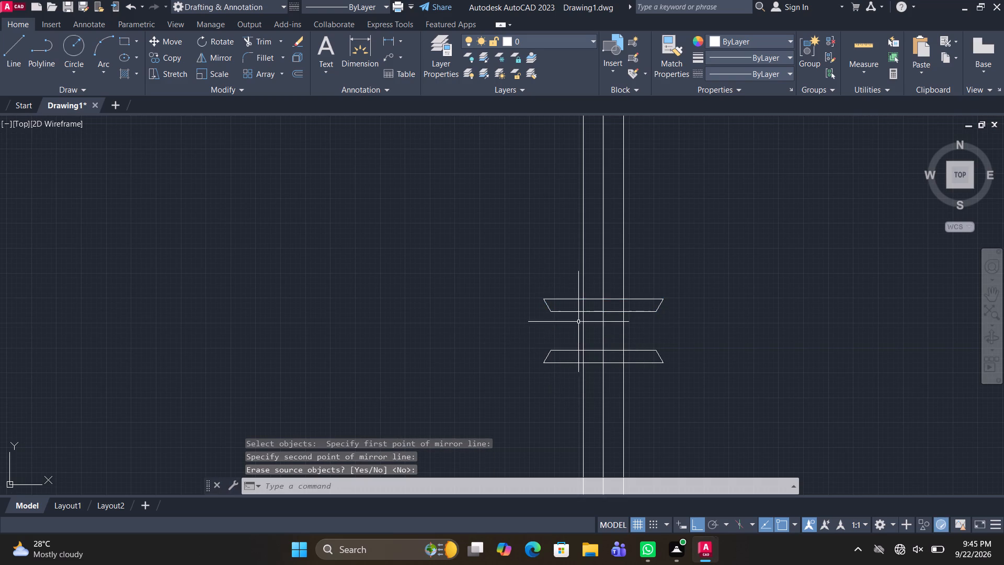
Rotate both handle outlines a quarter turn counterclockwise about a point on the divider midway between them so they stand upright.
scroll(575, 316, "down", 2)
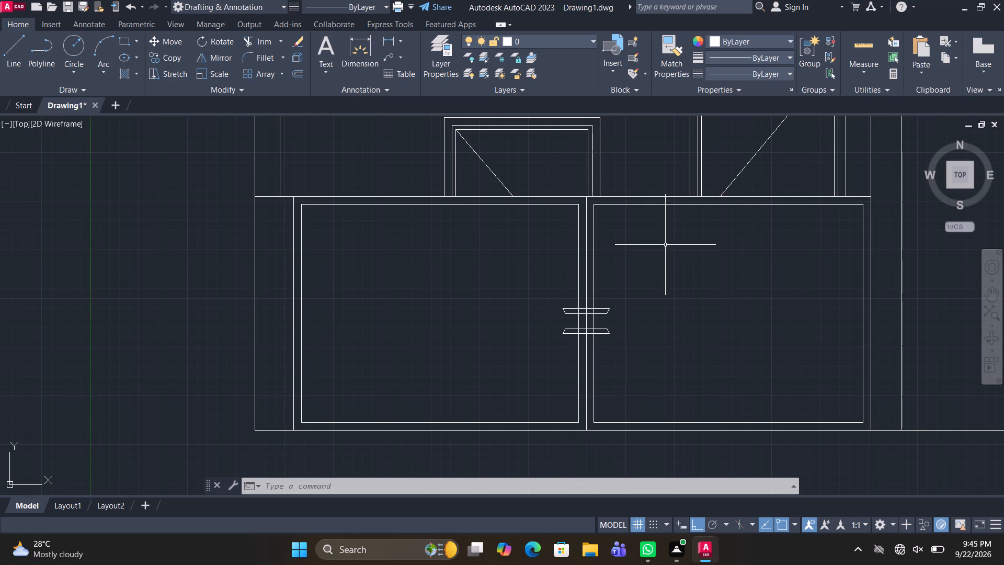
scroll(592, 321, "up", 1)
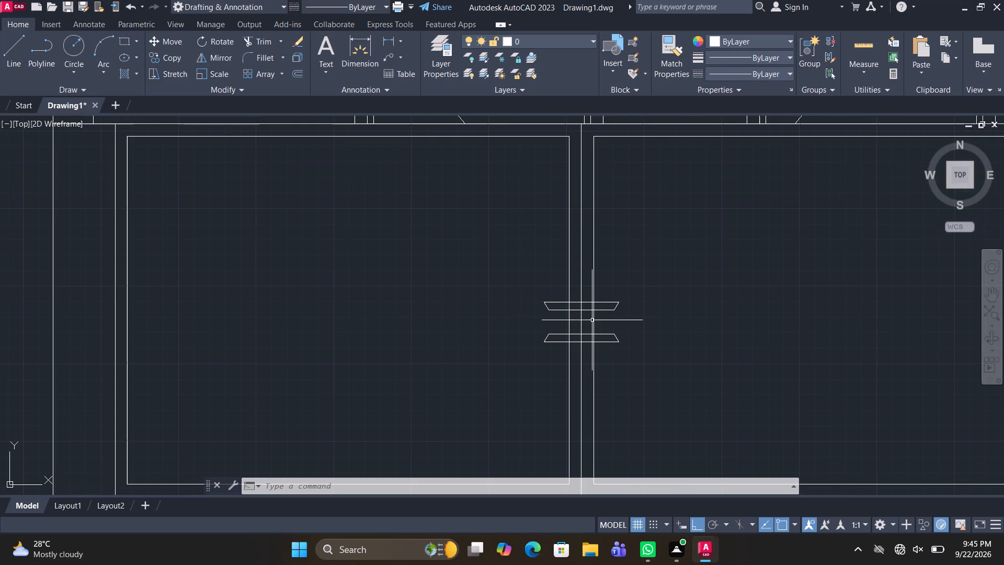
left_click_drag(618, 355, 618, 349)
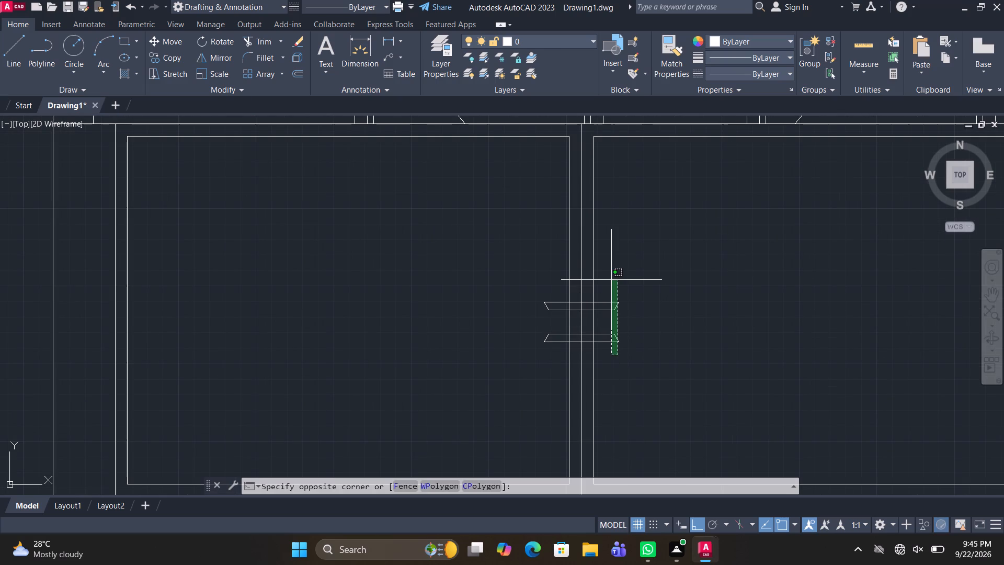
left_click(611, 280)
scroll(596, 324, "up", 1)
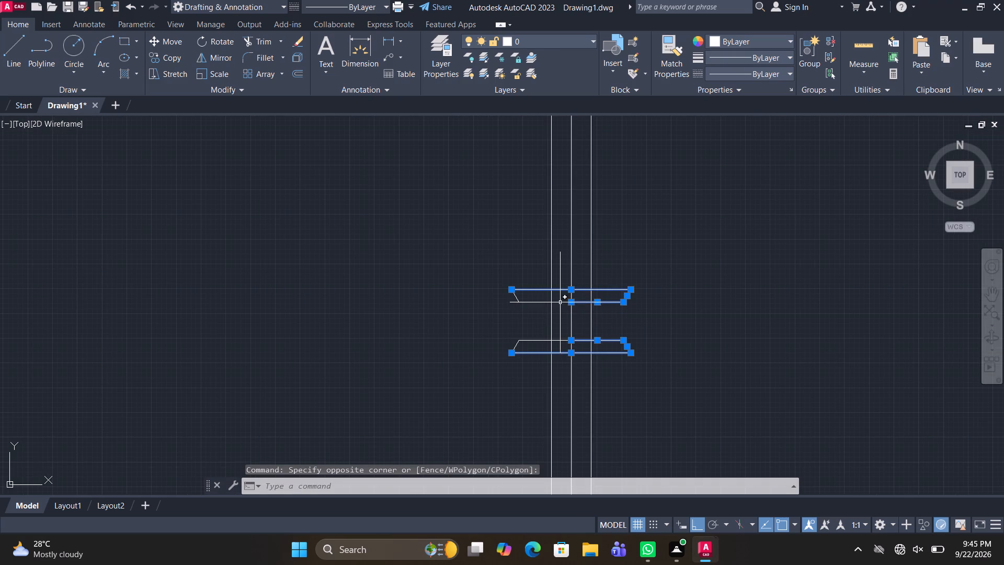
left_click(560, 302)
left_click(517, 297)
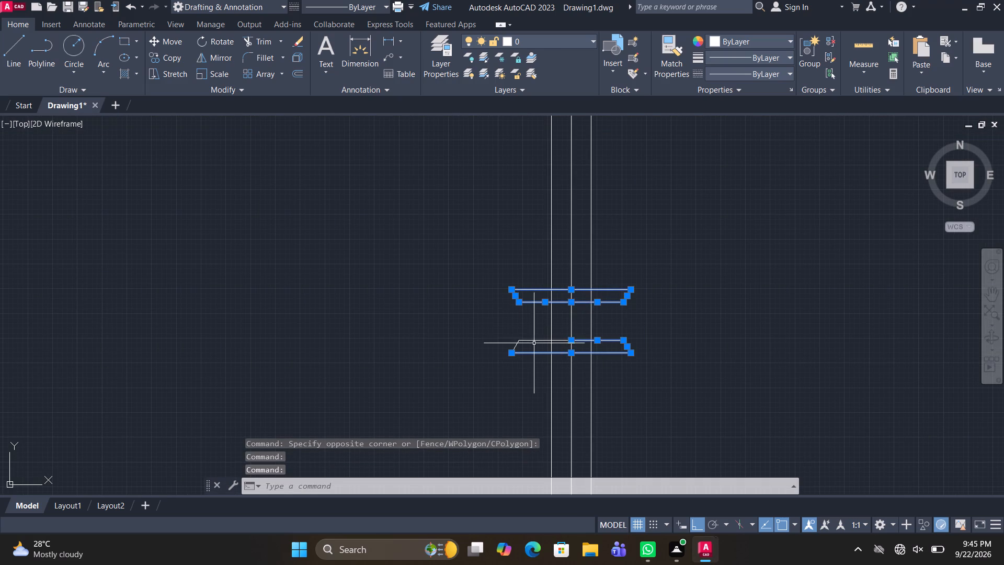
left_click(529, 340)
left_click(516, 346)
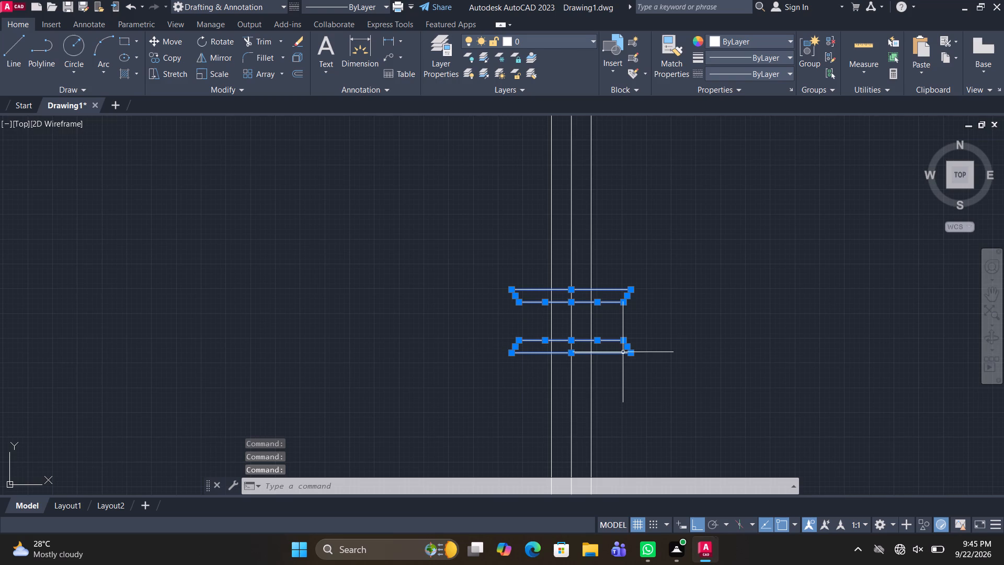
type("RO")
key("space")
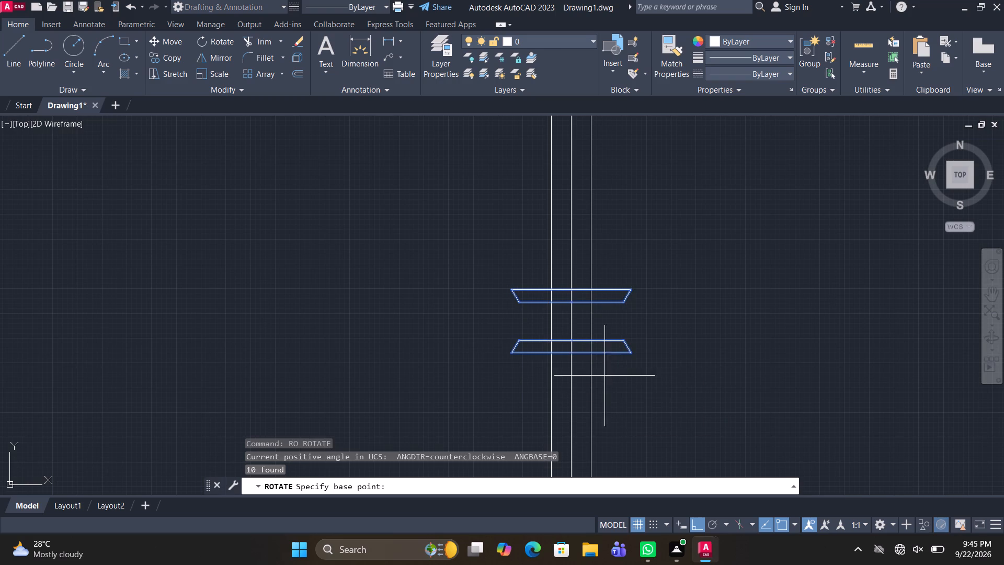
left_click(571, 322)
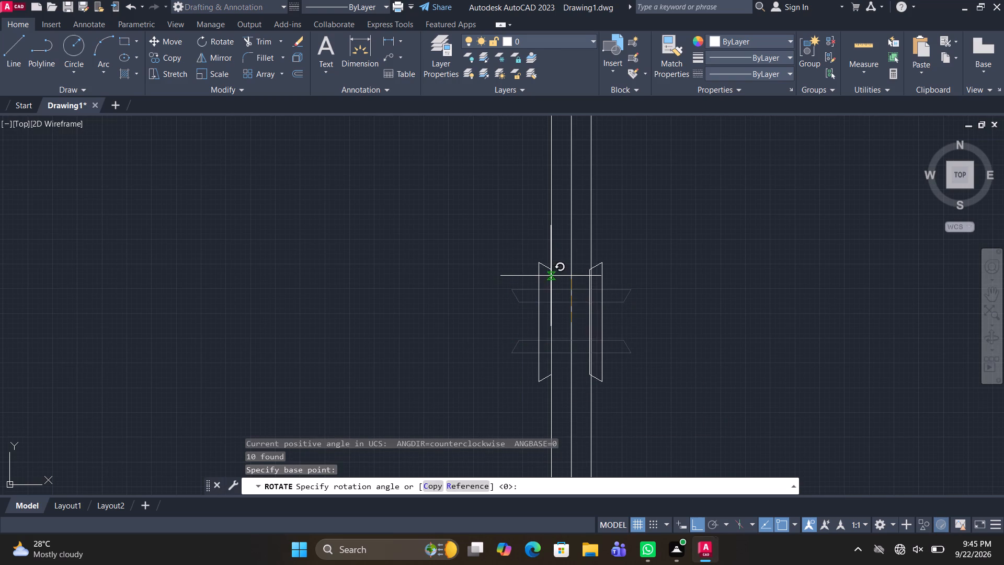
left_click(563, 251)
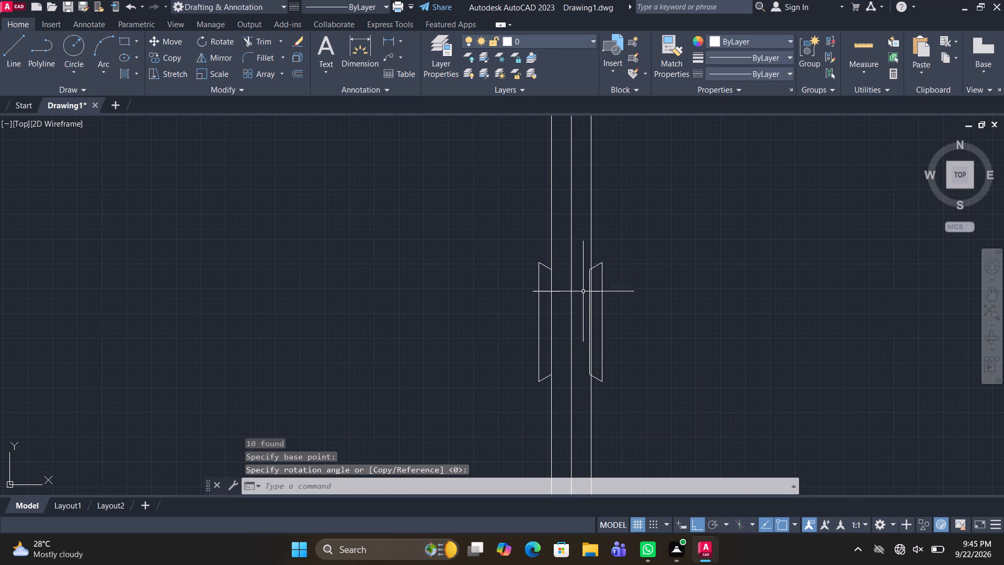
Move the right handle's outer line, slanted ends and lower inner segment outward, clear of the right panel's frame edge.
left_click(617, 389)
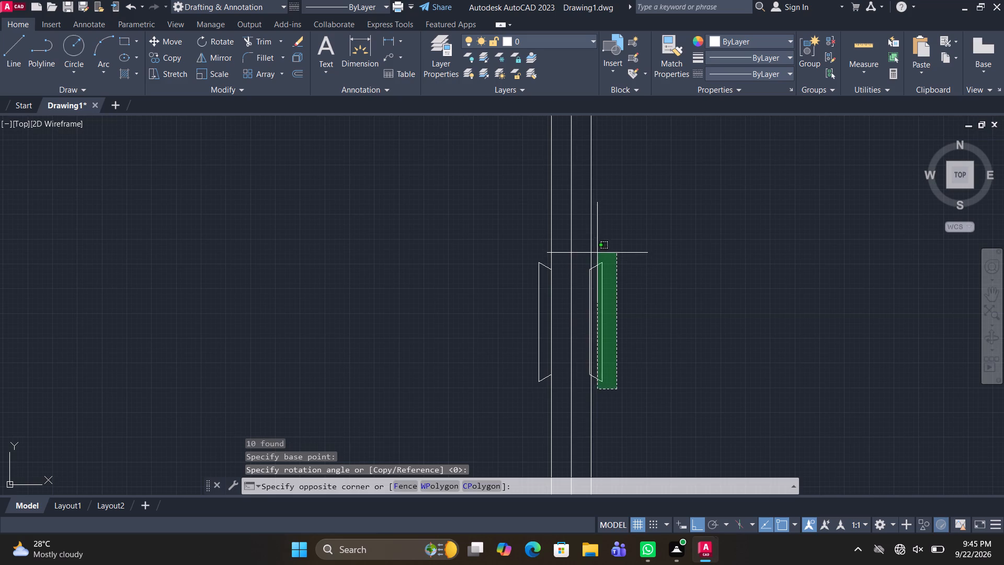
left_click(597, 253)
scroll(596, 308, "up", 1)
left_click(584, 338)
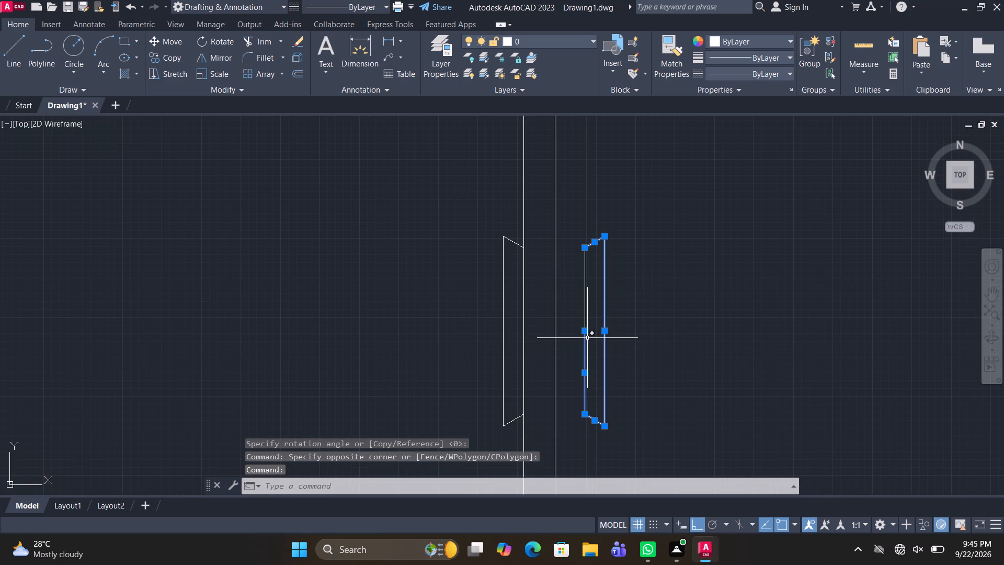
type("M")
key("space")
left_click(575, 334)
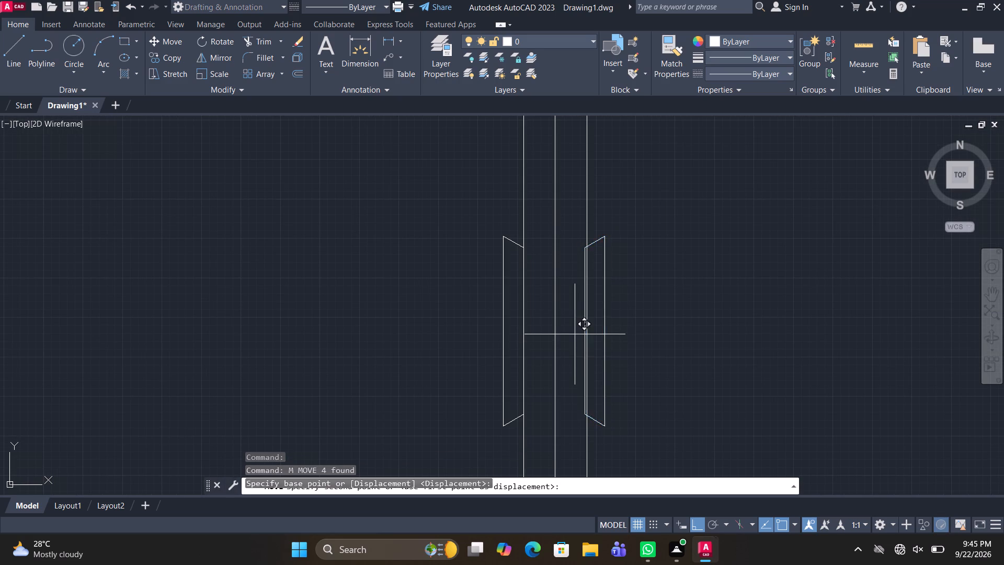
left_click(607, 329)
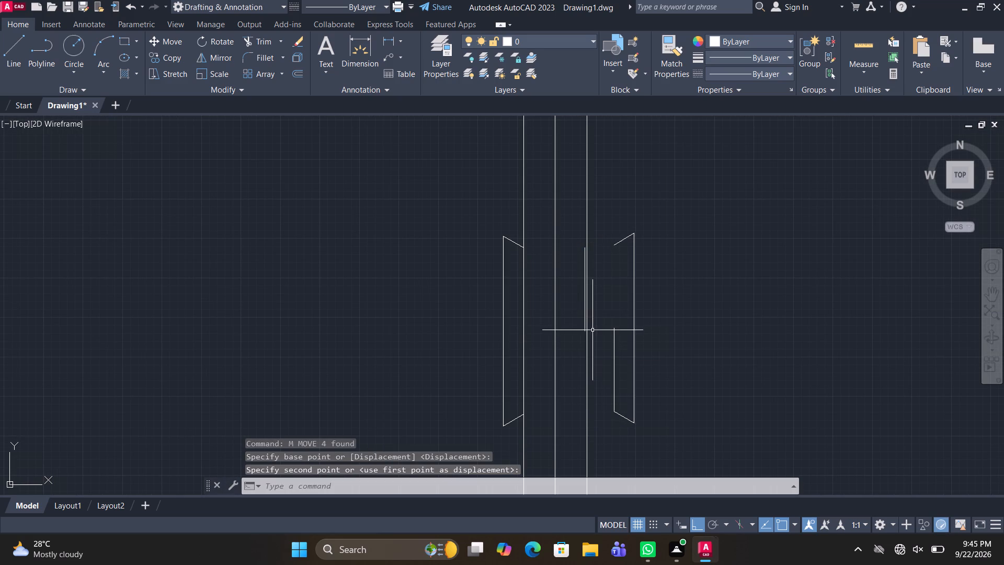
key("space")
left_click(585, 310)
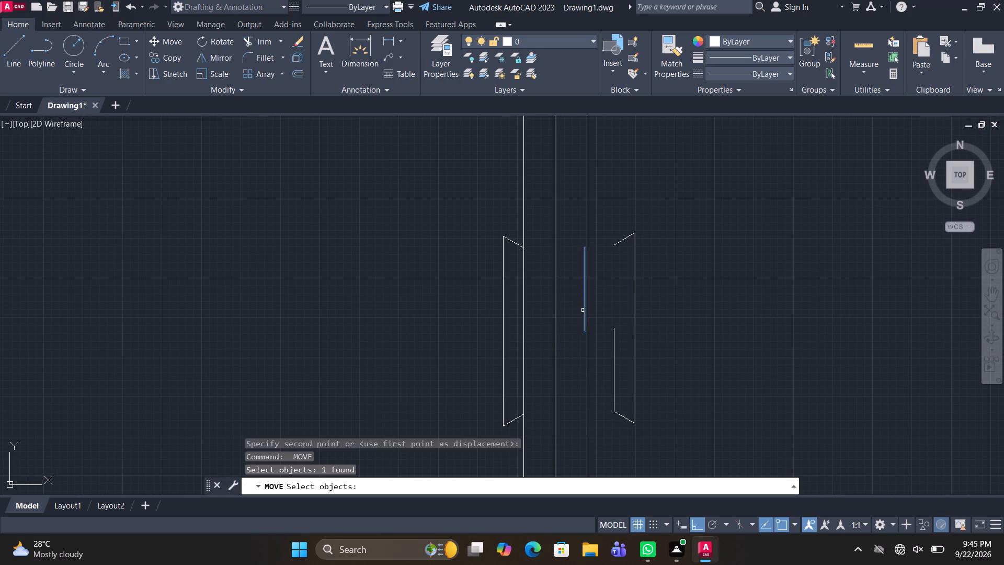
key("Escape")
Erase the left handle's long outer line and its two slanted ends.
left_click(513, 301)
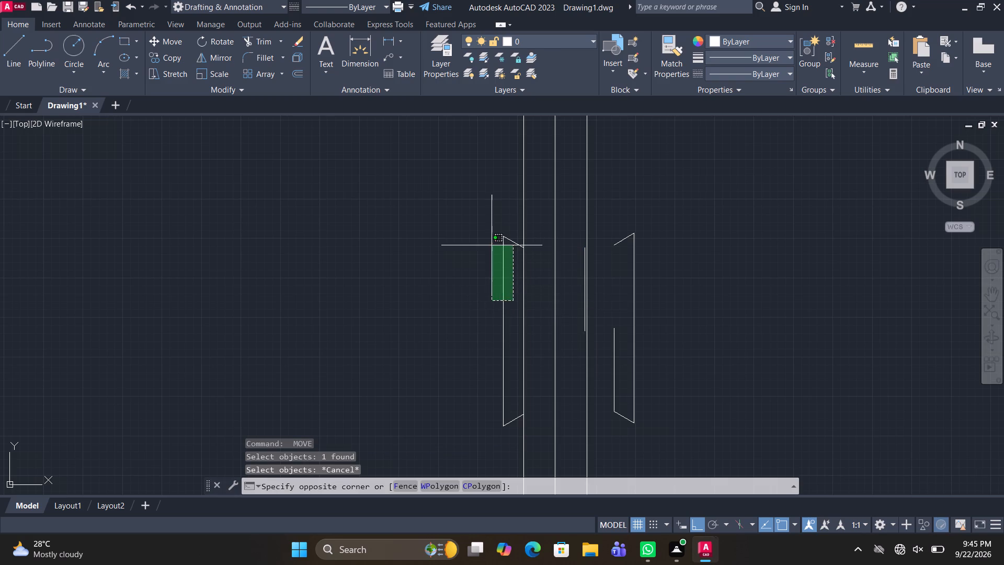
left_click(479, 222)
left_click(515, 422)
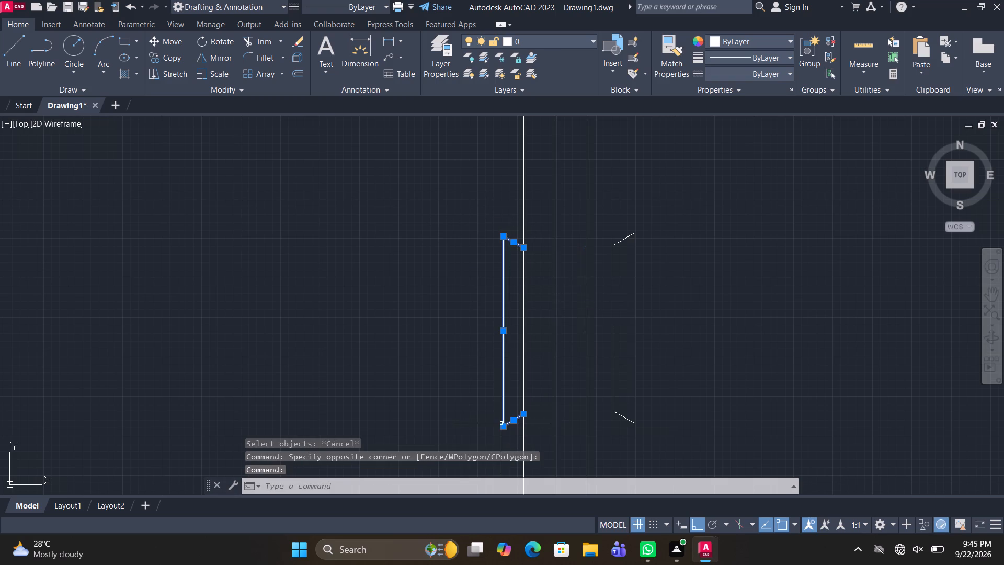
key("Delete")
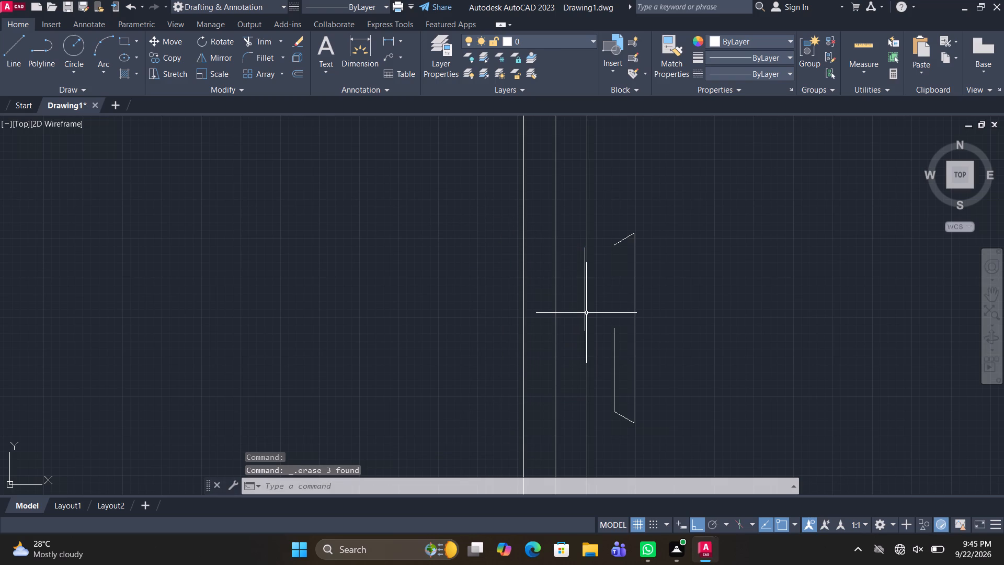
Erase the left handle's remaining inner segment beside the divider.
left_click(583, 313)
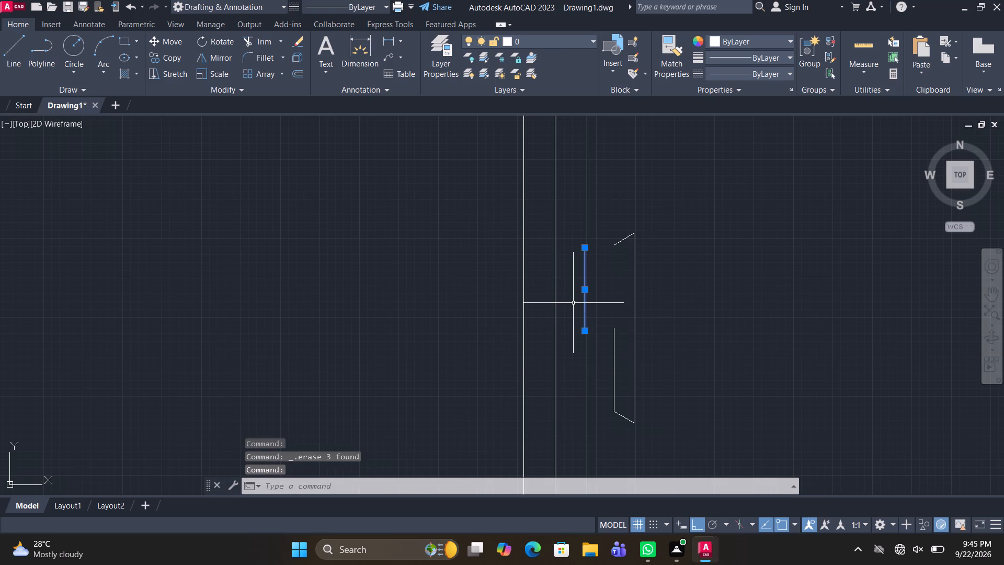
key("Delete")
Close the right handle's inner side with a vertical line from its lower inner segment up to the upper slanted end.
type("L")
key("space")
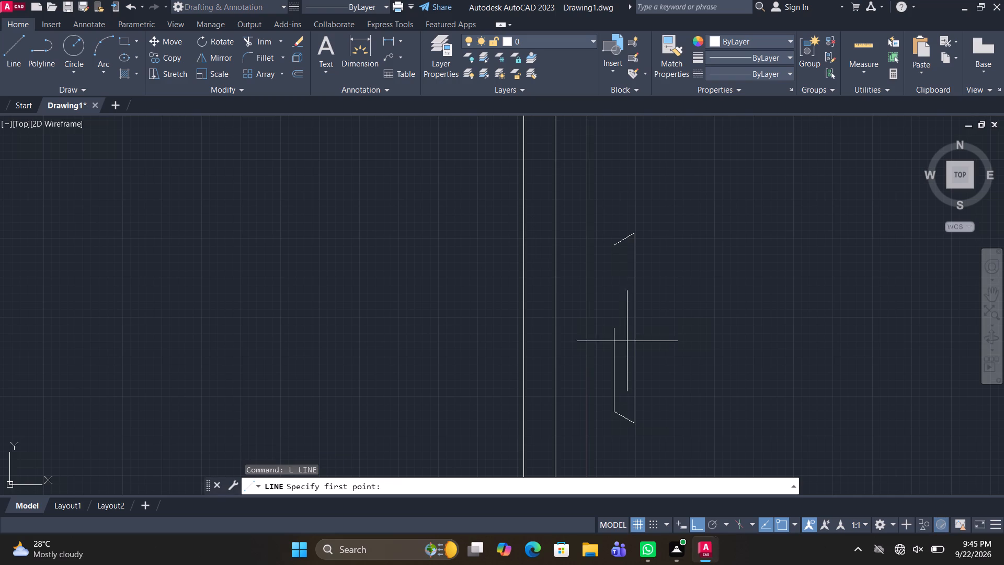
left_click(612, 329)
left_click(612, 243)
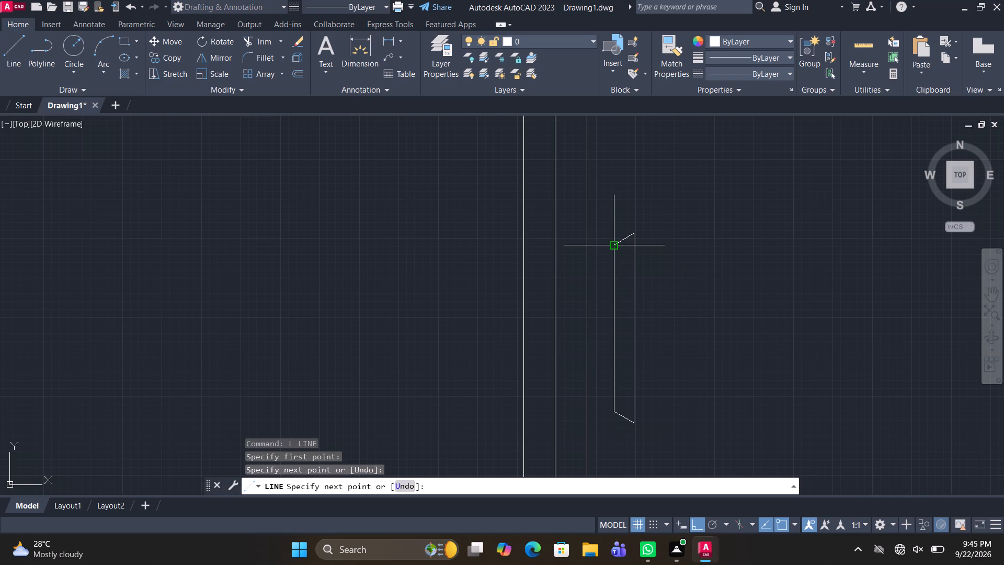
type("MI")
key("space")
key("Escape")
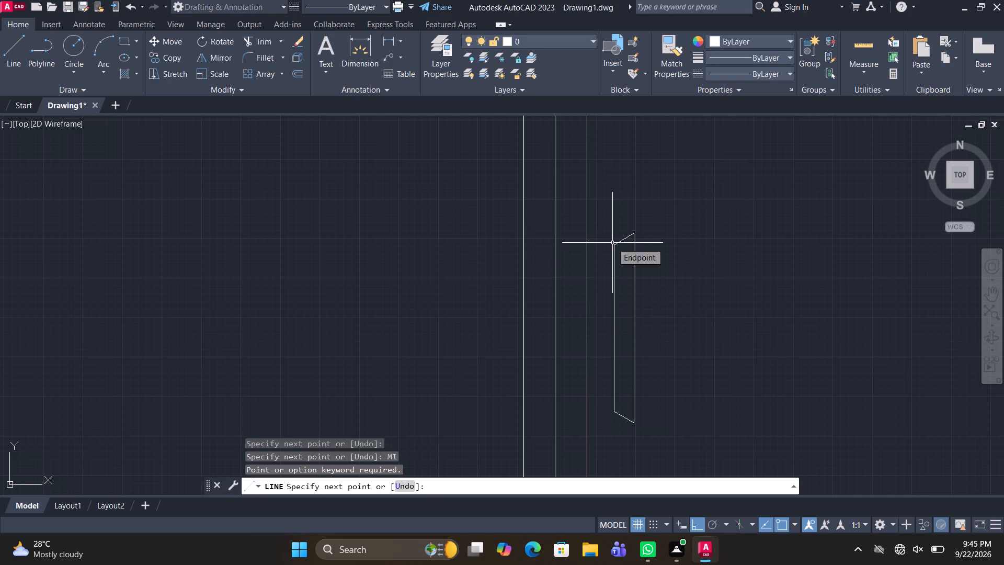
Mirror the closed right handle outline to the left about the divider line, keeping the original.
type("MI")
key("space")
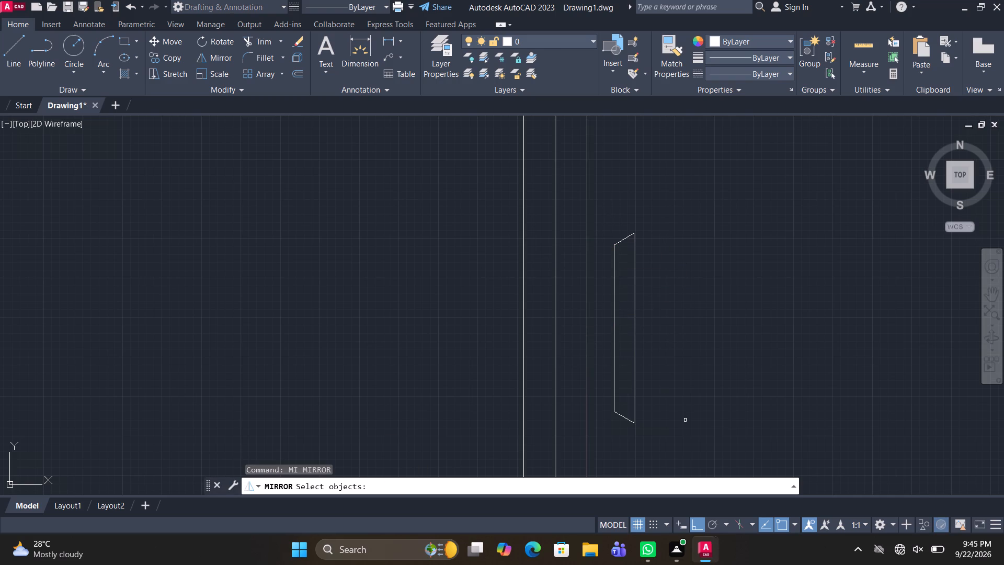
left_click_drag(651, 462, 651, 443)
left_click(608, 206)
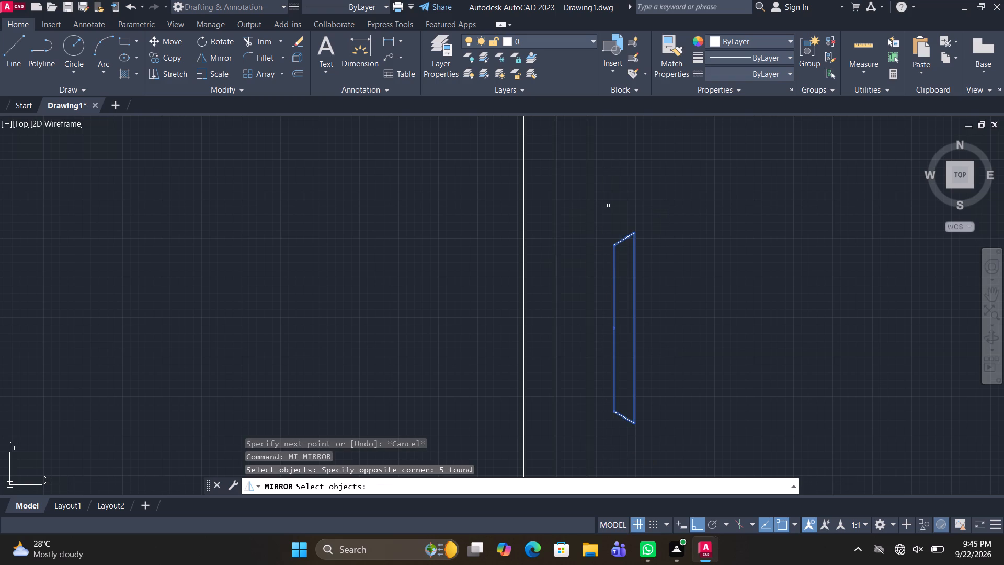
key("space")
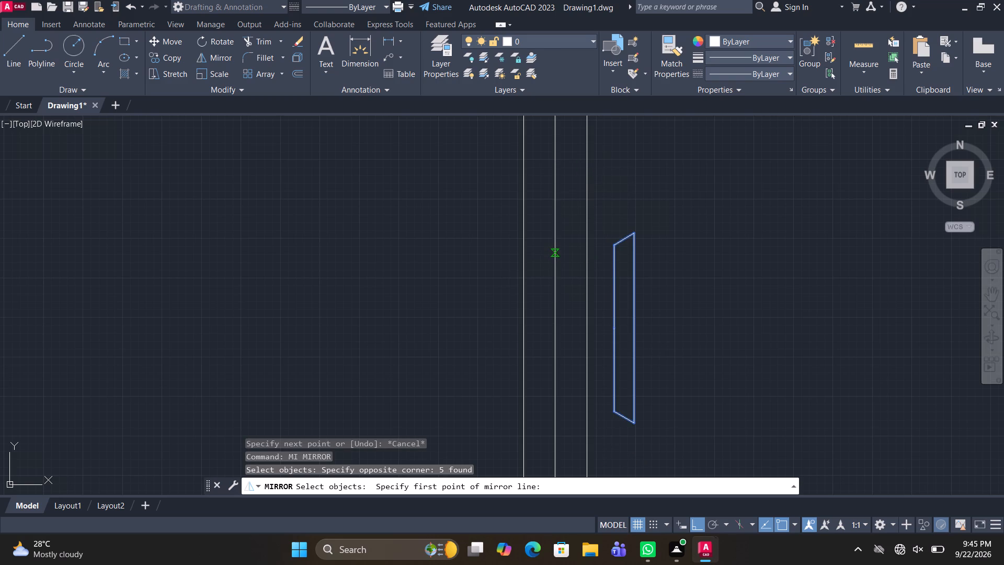
left_click(556, 253)
left_click(549, 322)
key("space")
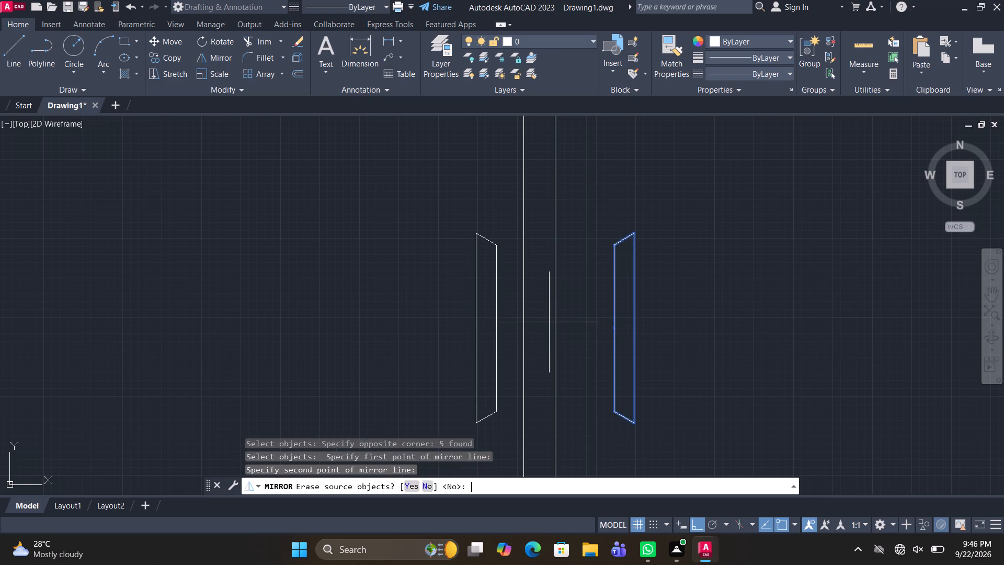
Draw a horizontal line joining the midpoints of the two handles' inner edges.
type("L")
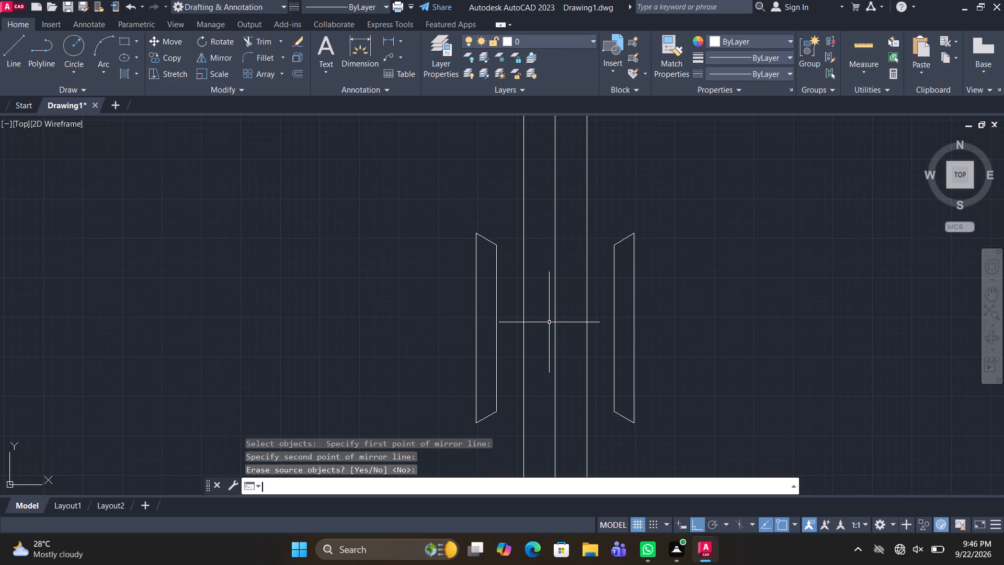
key("space")
left_click(499, 330)
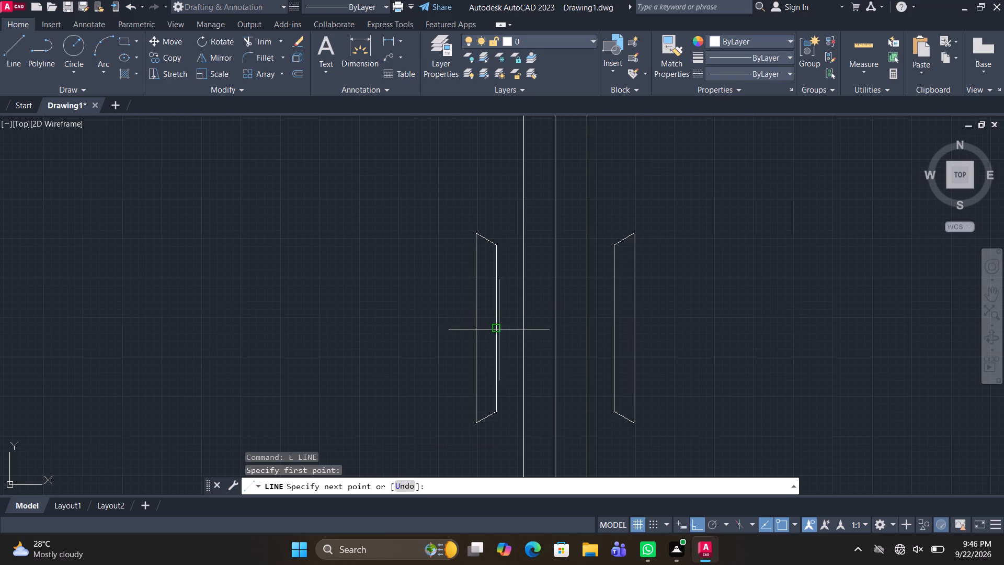
left_click(618, 328)
key("space")
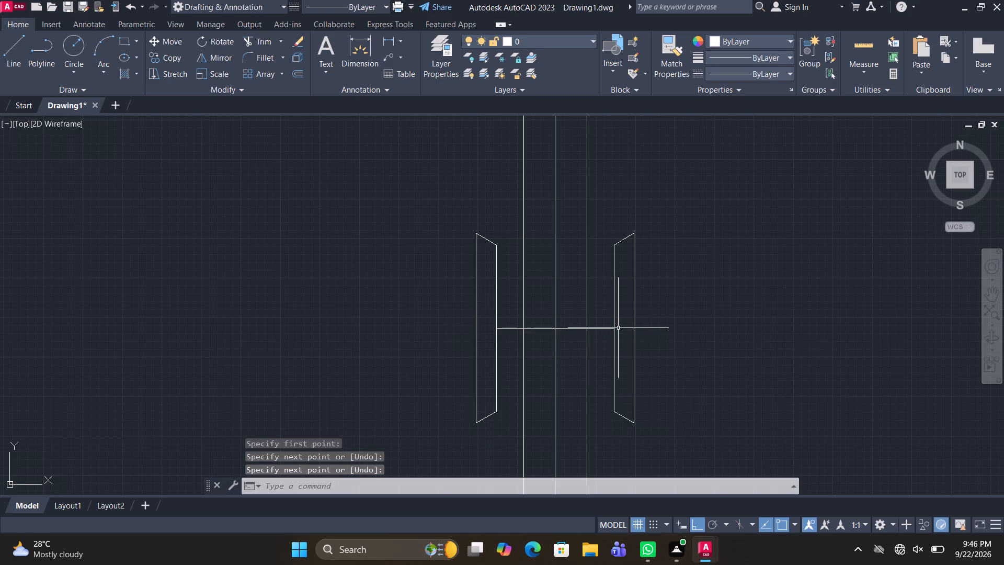
key("space")
key("Escape")
Offset the horizontal connecting line 2" upward to form a crossbar between the handles.
type("O")
key("space")
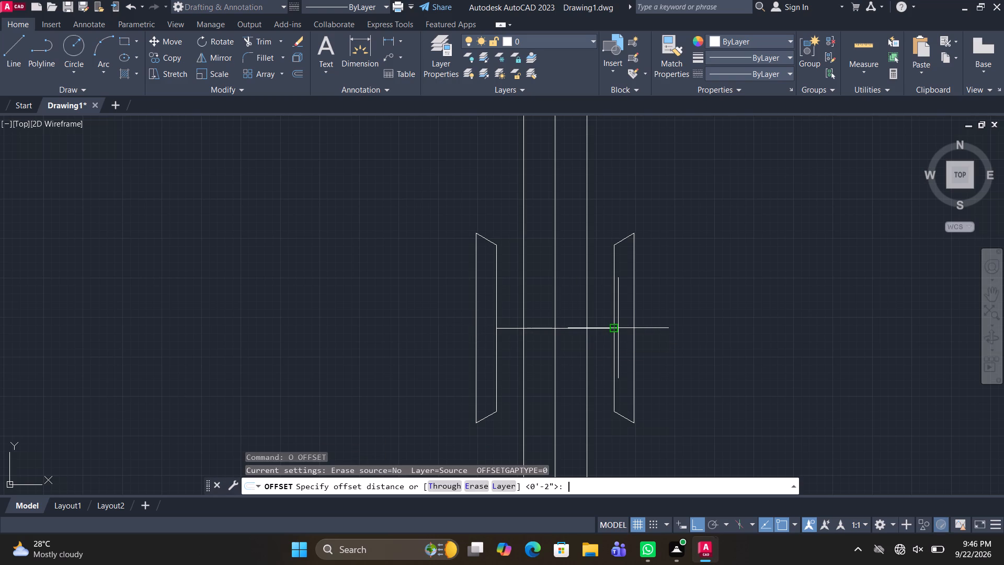
key("Return")
left_click(577, 329)
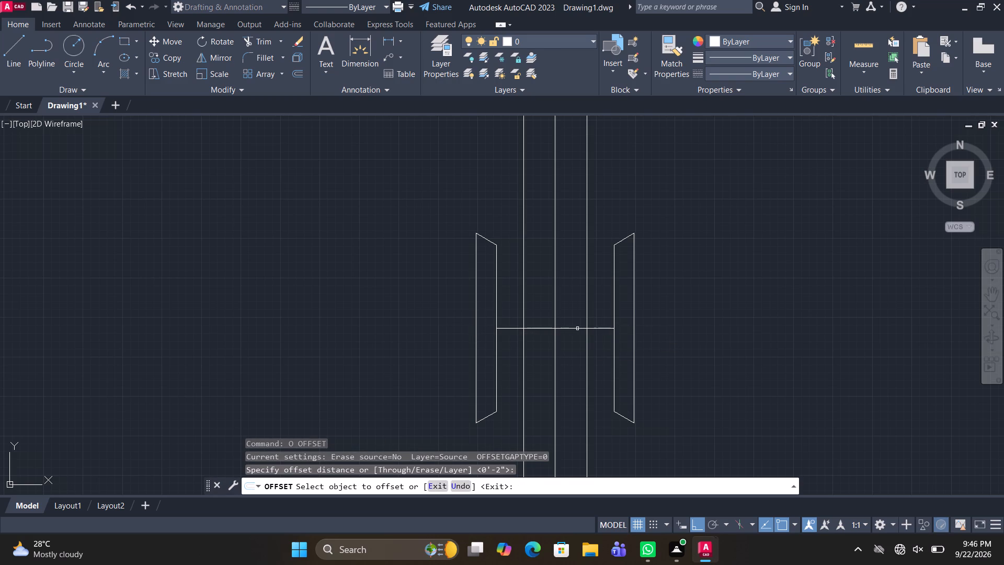
left_click(574, 303)
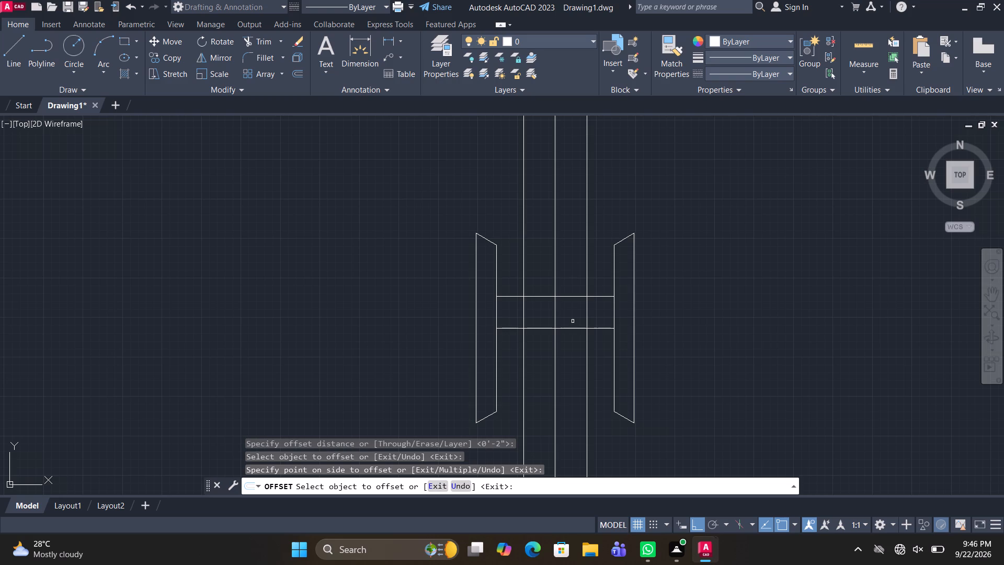
key("Escape")
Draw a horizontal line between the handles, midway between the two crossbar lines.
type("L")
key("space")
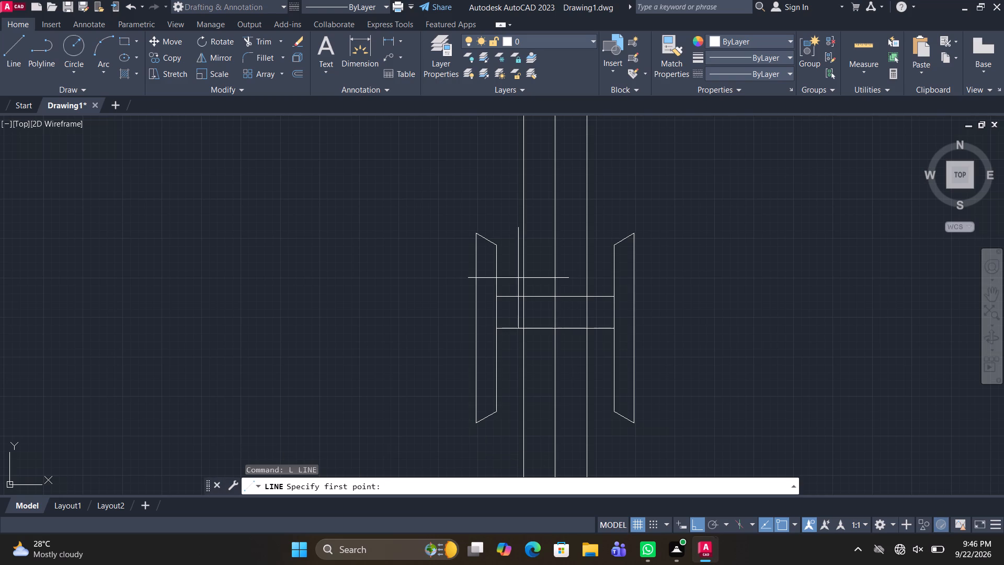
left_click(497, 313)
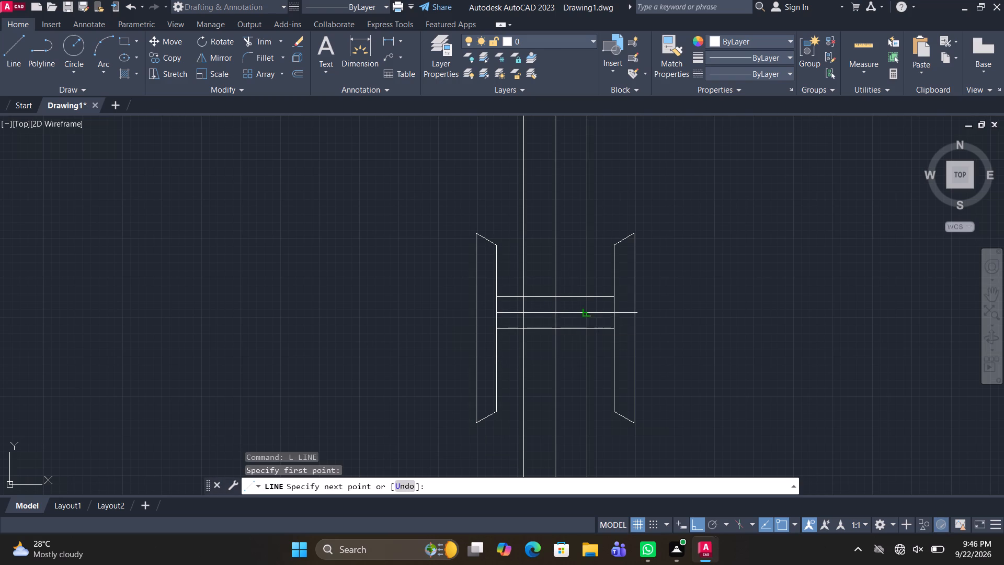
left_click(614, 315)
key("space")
Trim the divider and both frame edges out of the crossbar and remove its middle line.
type("TR")
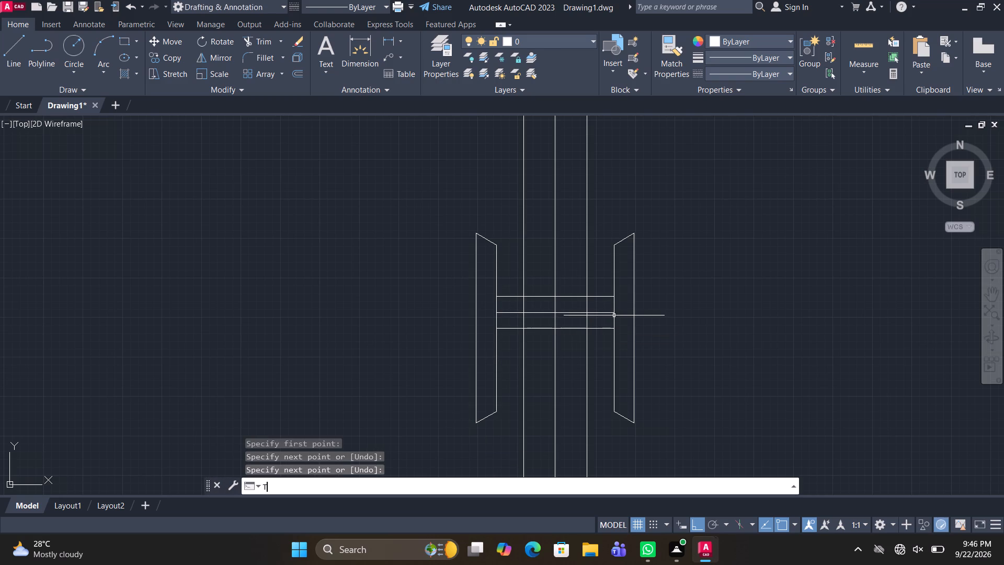
key("space")
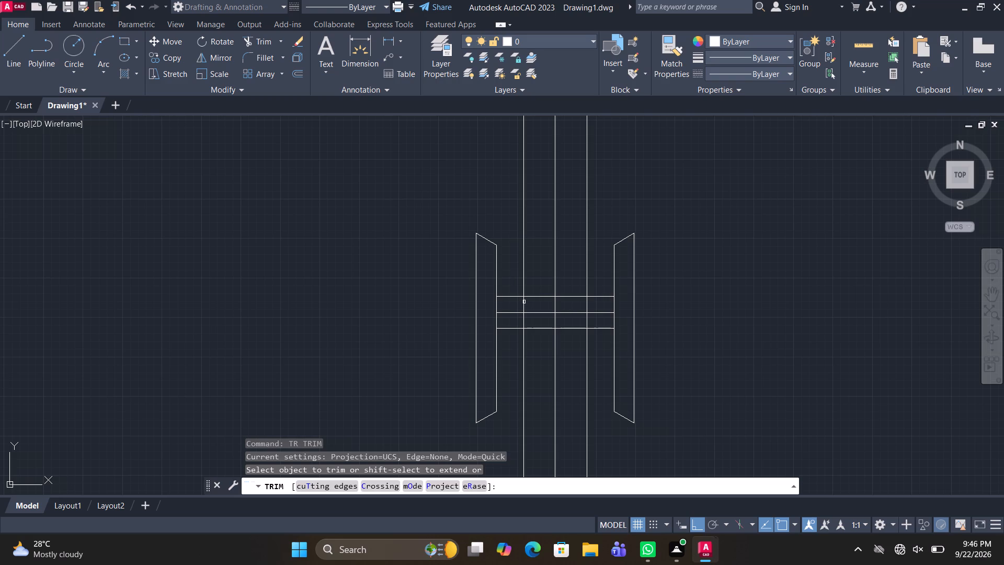
left_click_drag(515, 303, 594, 305)
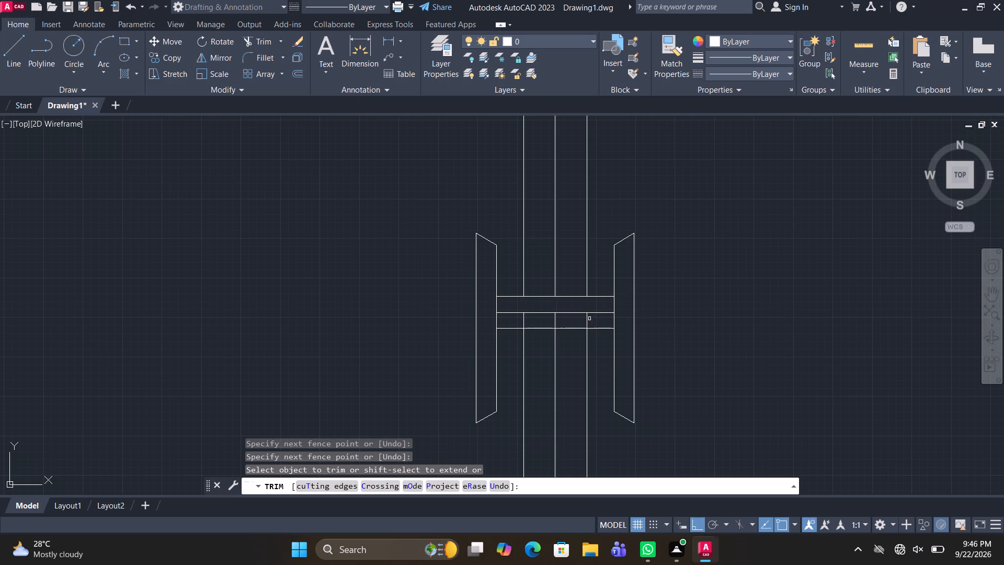
left_click_drag(589, 319, 508, 321)
scroll(519, 312, "down", 1)
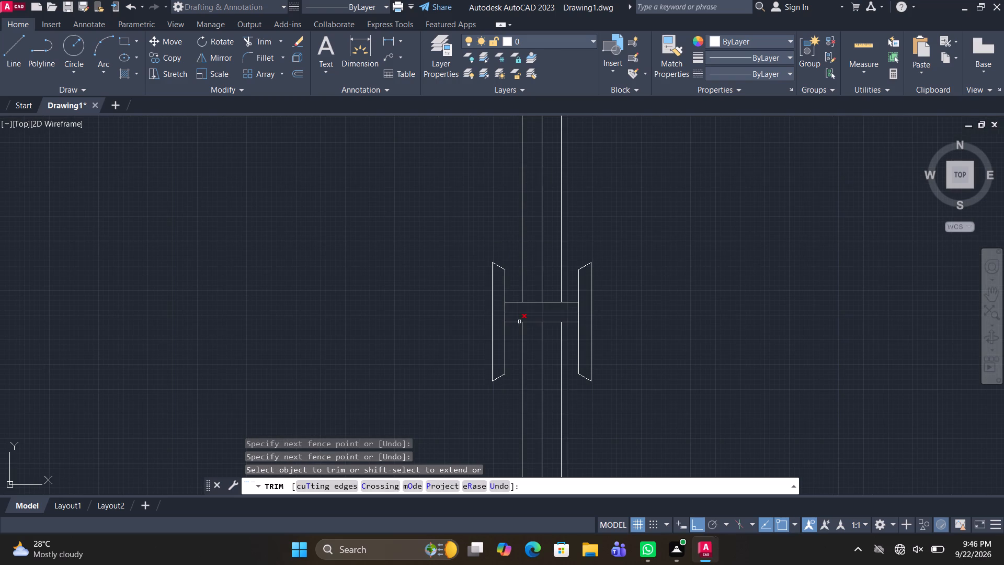
left_click(547, 313)
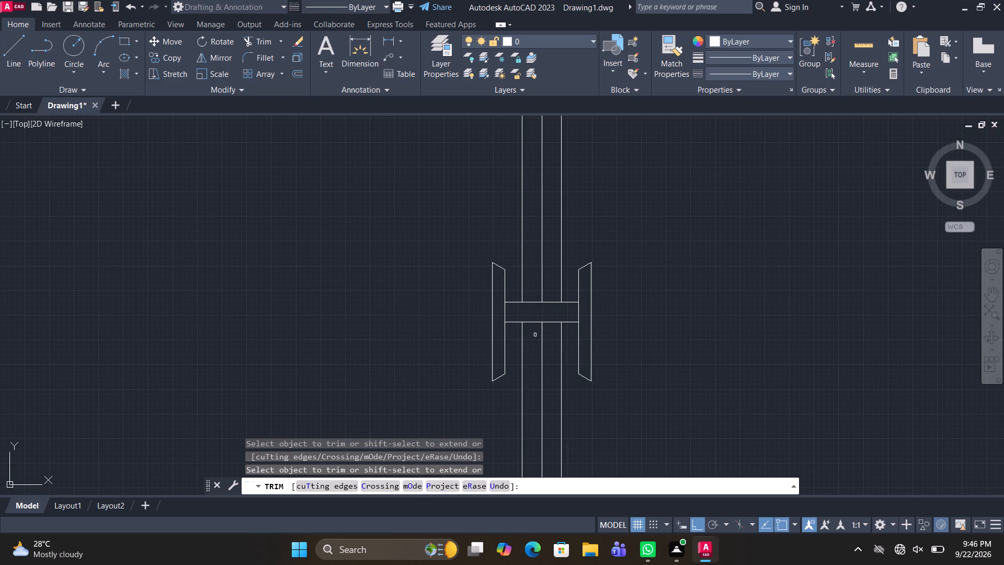
scroll(451, 303, "down", 1)
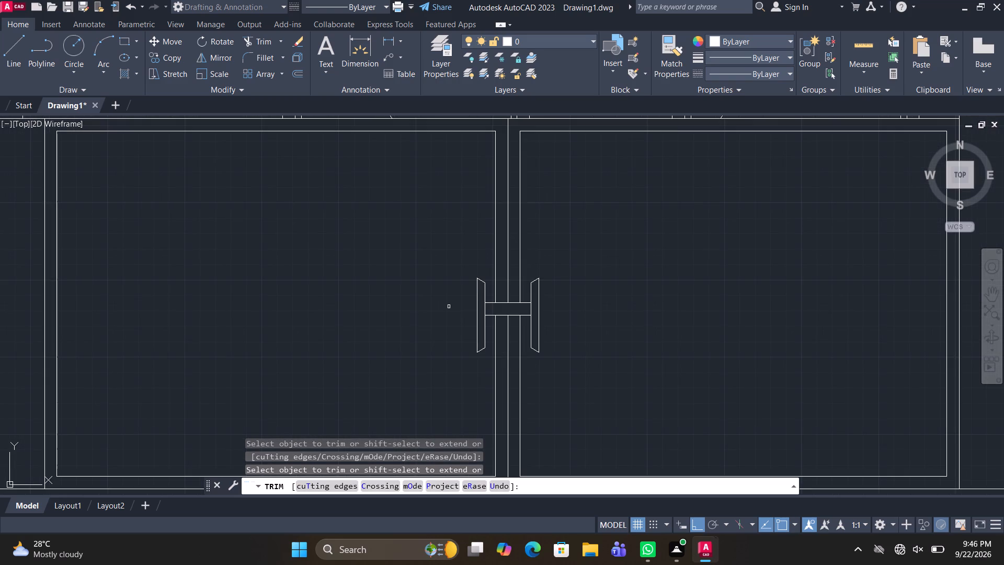
scroll(448, 306, "down", 1)
key("Escape")
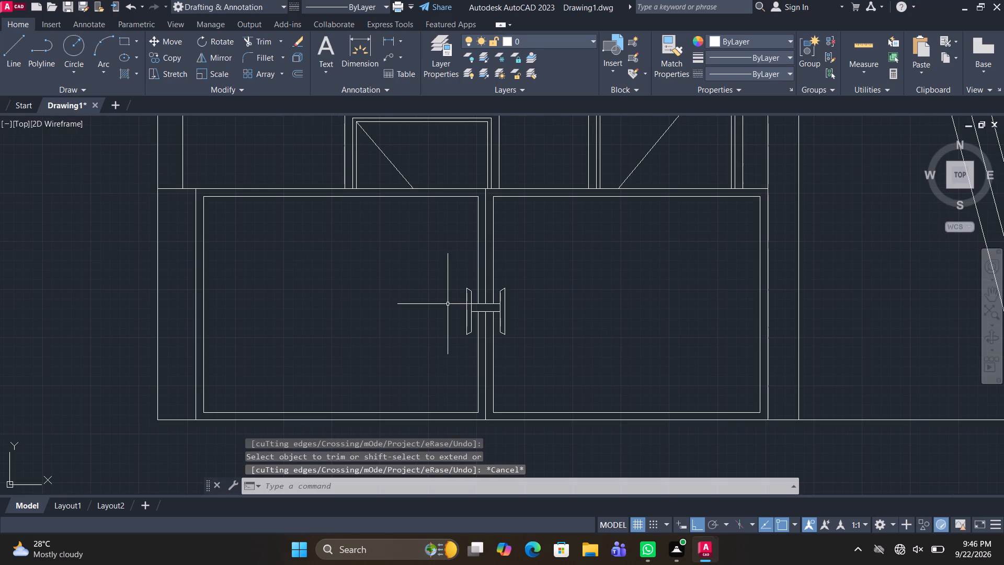
Copy the left panel's left inner frame line as an array of 30 items, fitted across to its right inner frame line.
left_click(204, 388)
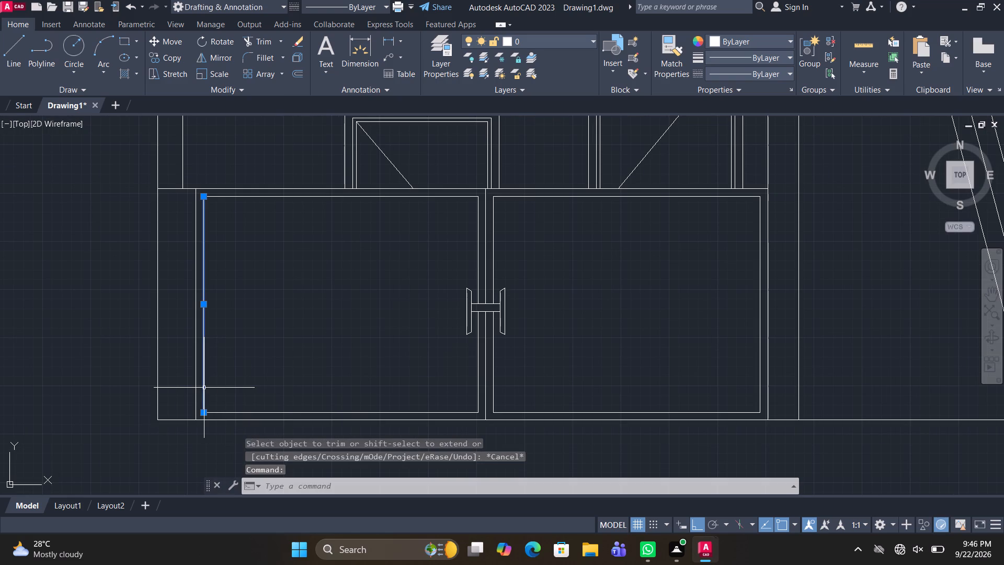
type("CO")
key("space")
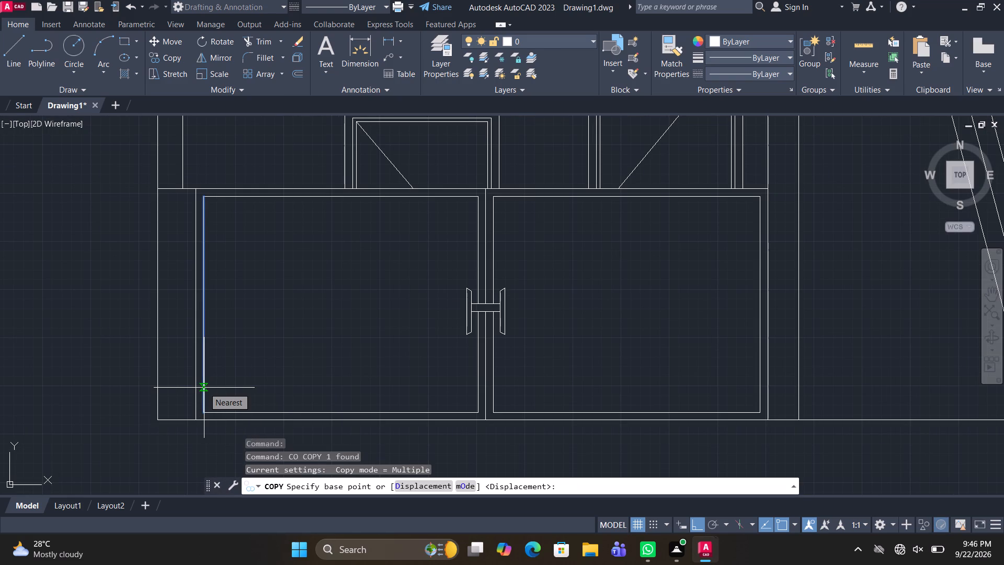
left_click(204, 411)
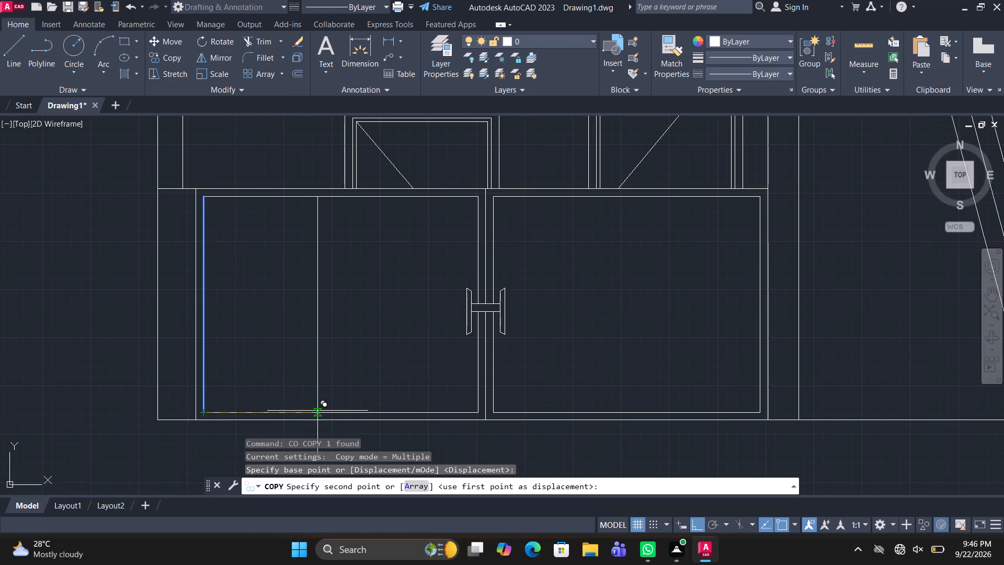
type("A")
key("space")
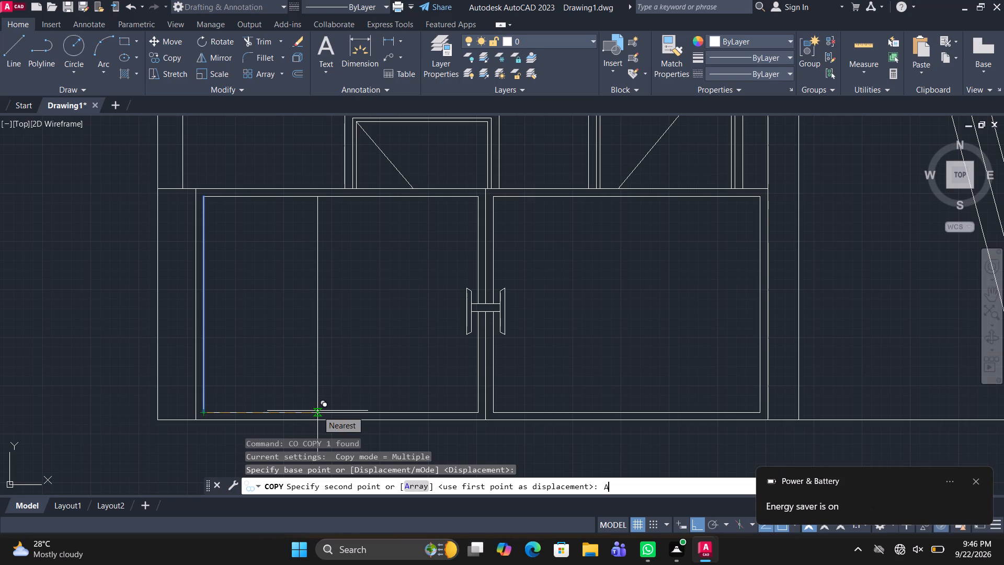
type("30")
key("Return")
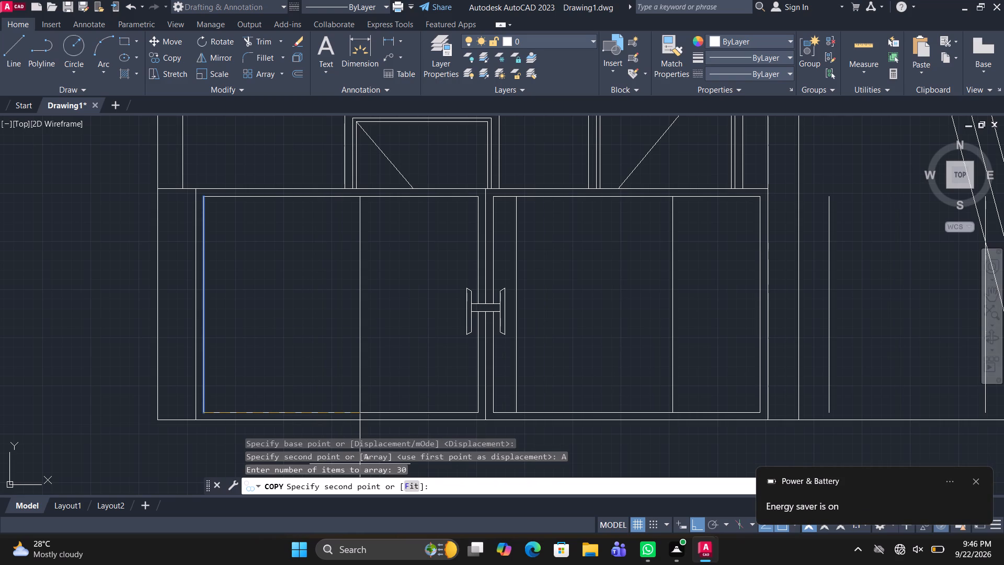
type("F")
key("space")
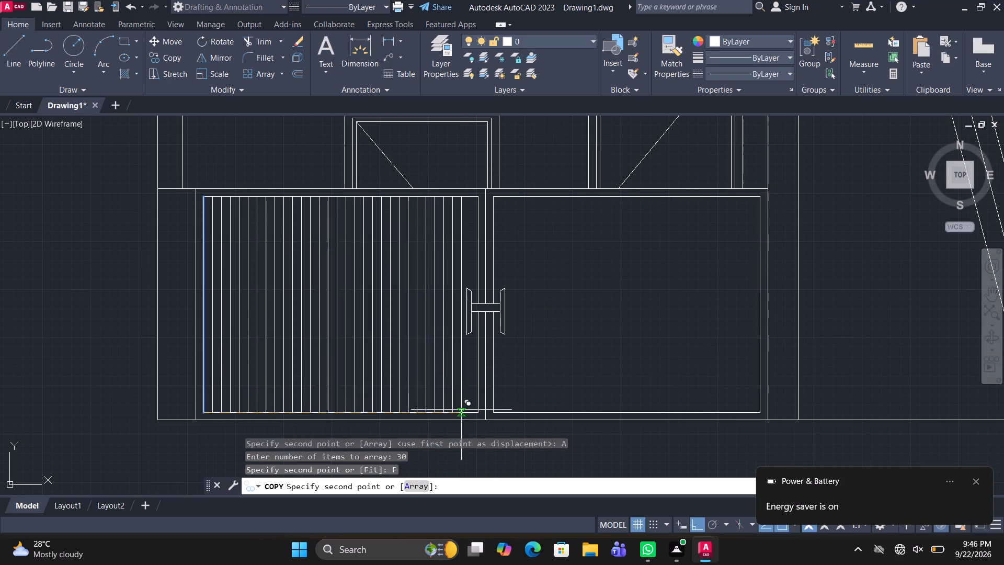
left_click(477, 409)
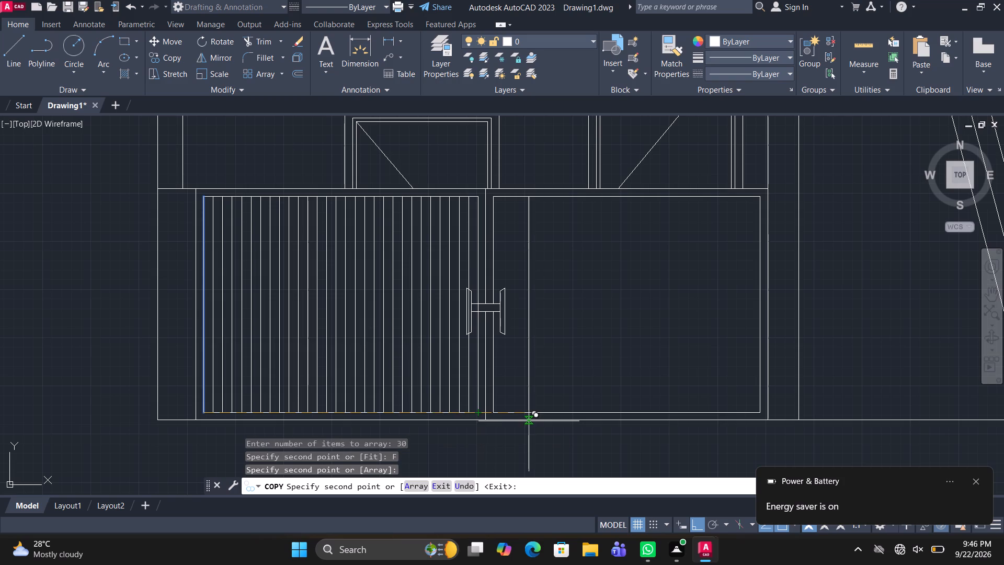
key("space")
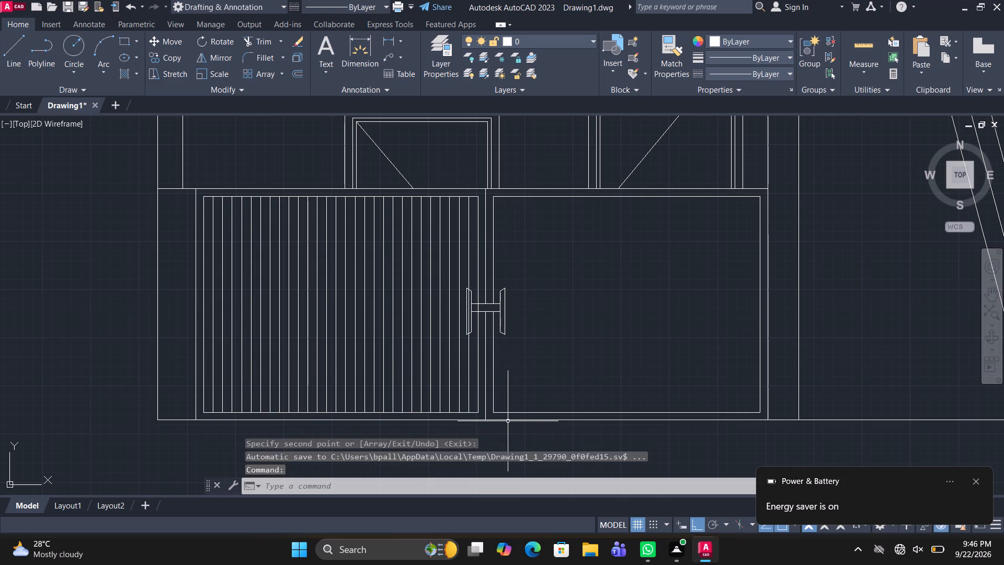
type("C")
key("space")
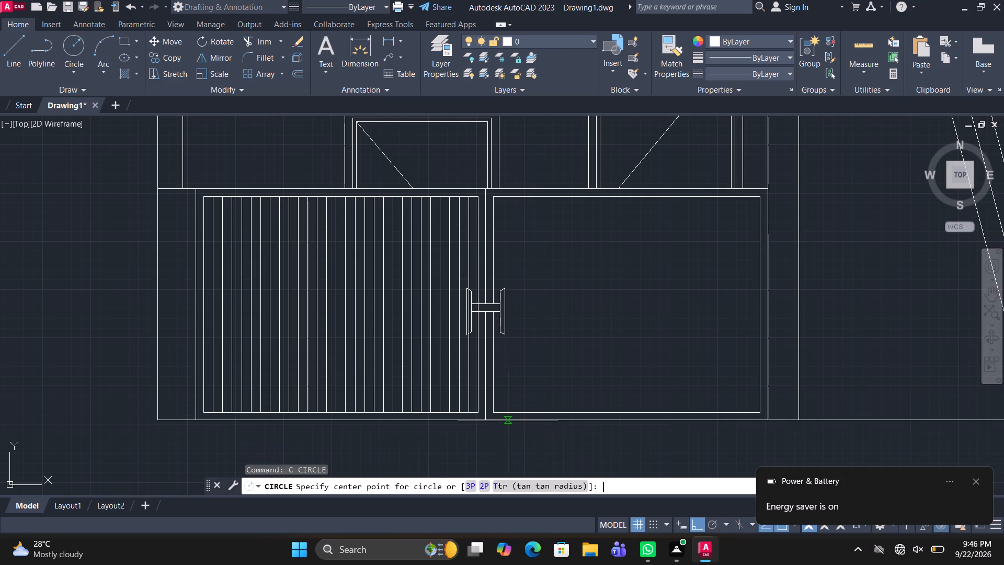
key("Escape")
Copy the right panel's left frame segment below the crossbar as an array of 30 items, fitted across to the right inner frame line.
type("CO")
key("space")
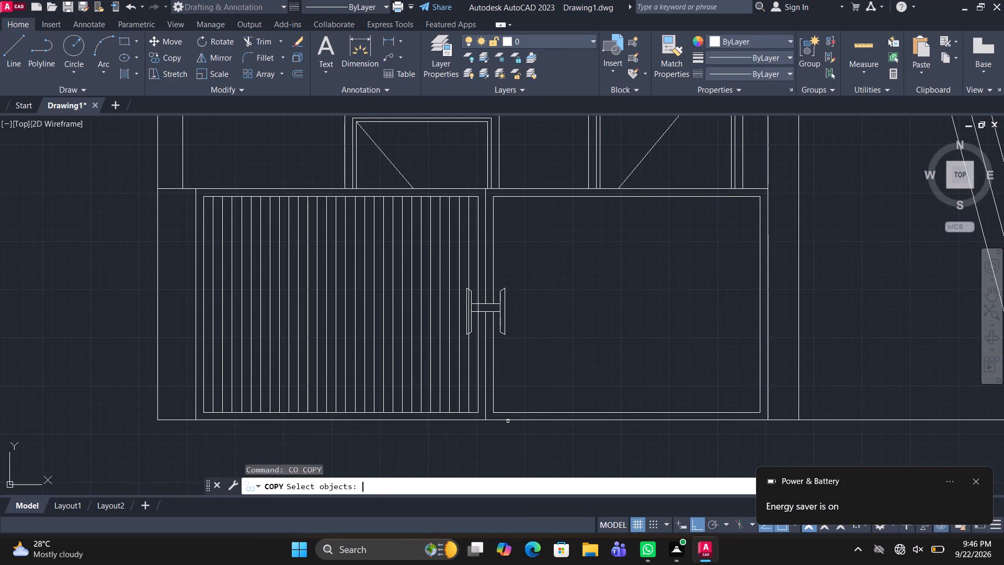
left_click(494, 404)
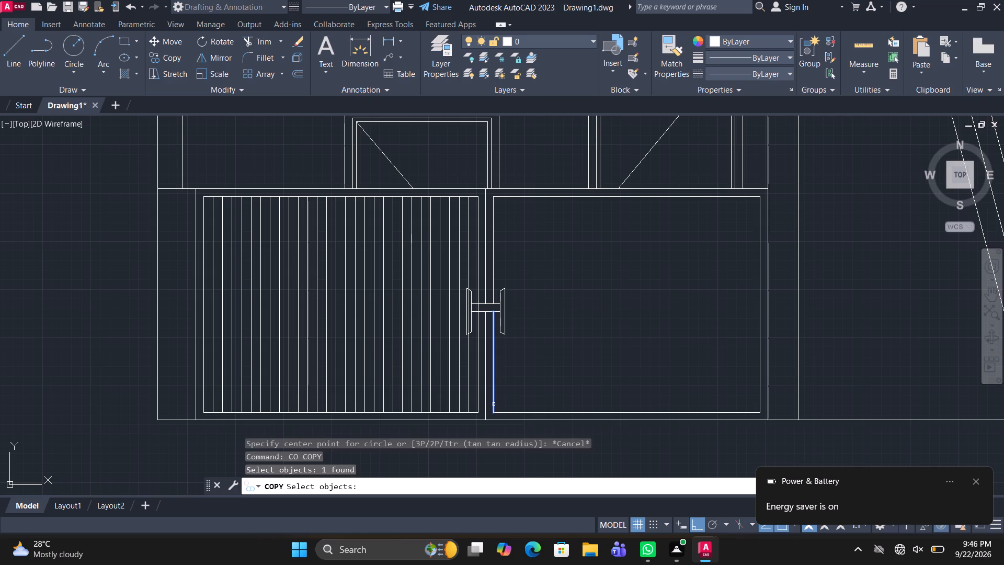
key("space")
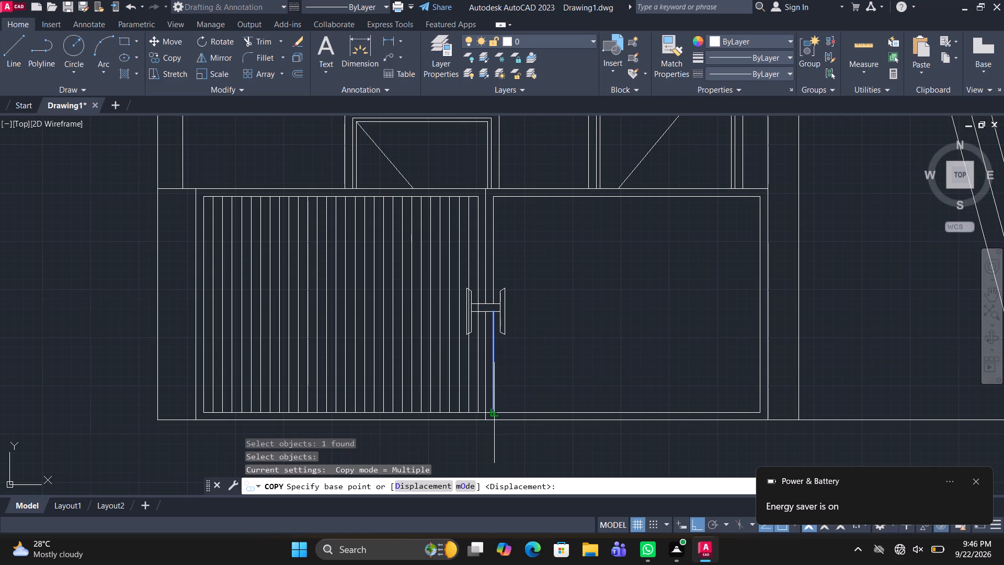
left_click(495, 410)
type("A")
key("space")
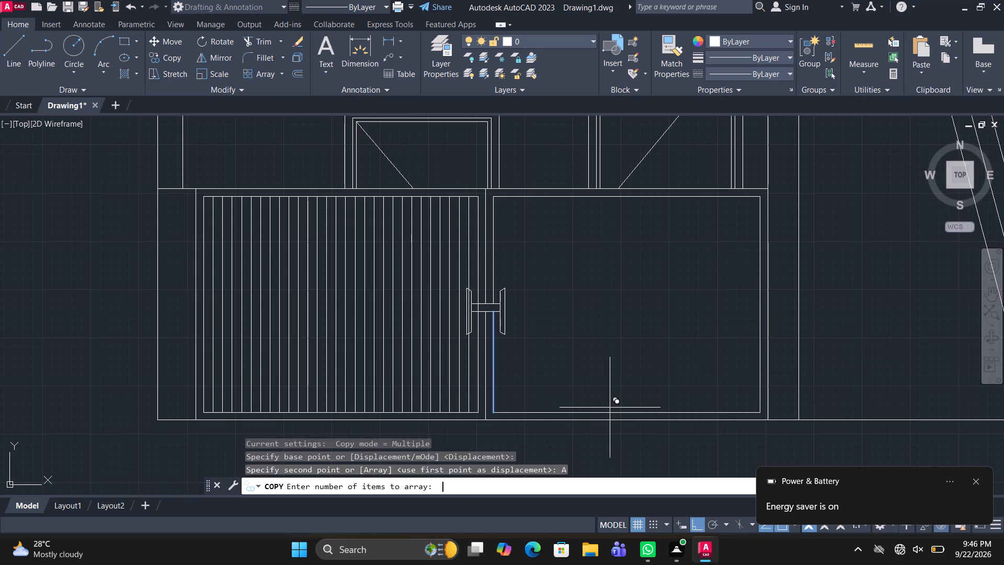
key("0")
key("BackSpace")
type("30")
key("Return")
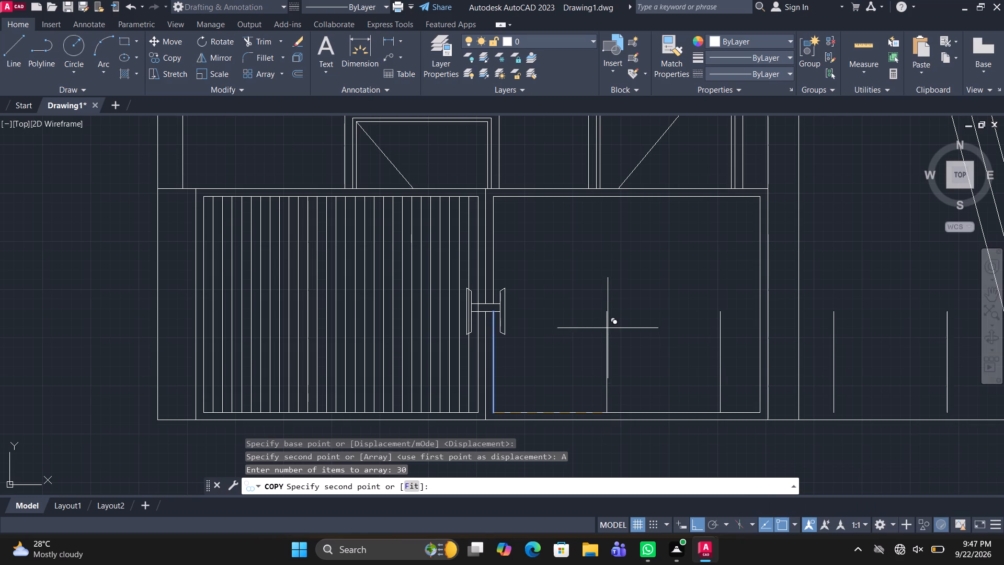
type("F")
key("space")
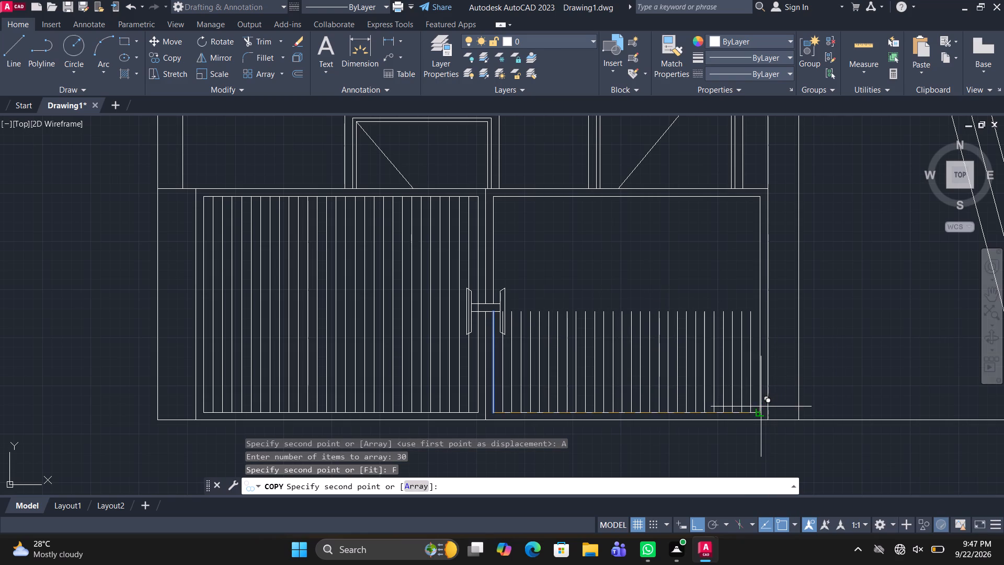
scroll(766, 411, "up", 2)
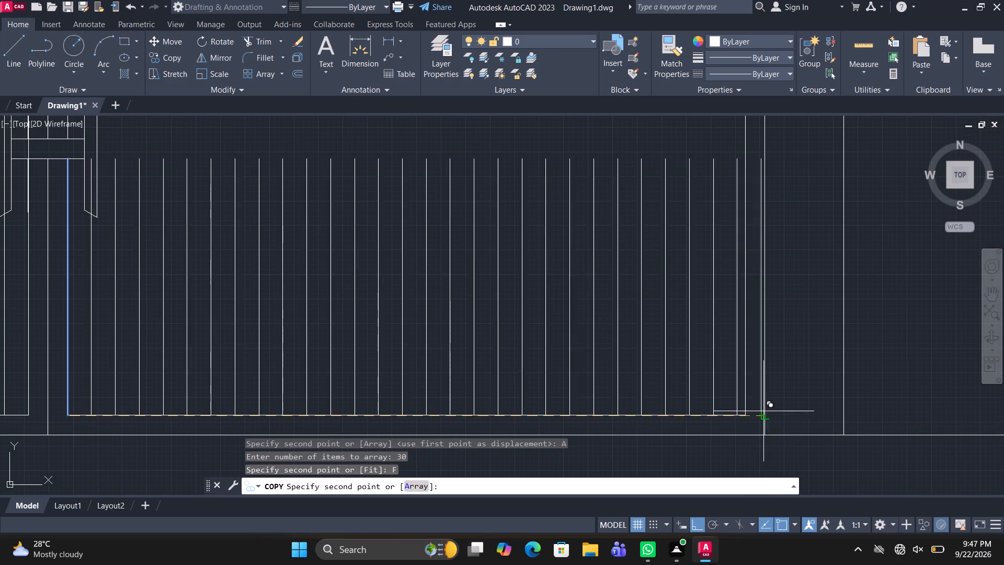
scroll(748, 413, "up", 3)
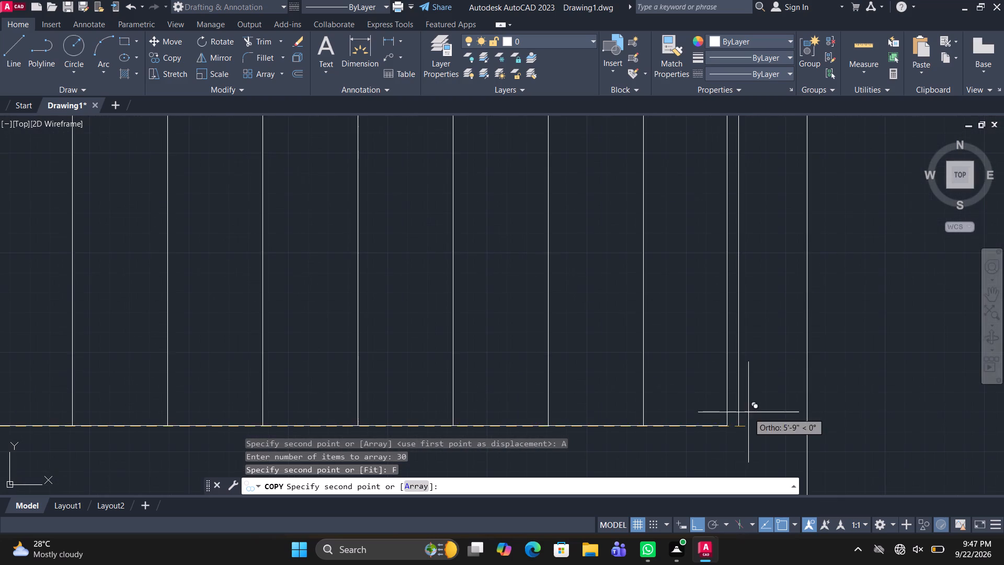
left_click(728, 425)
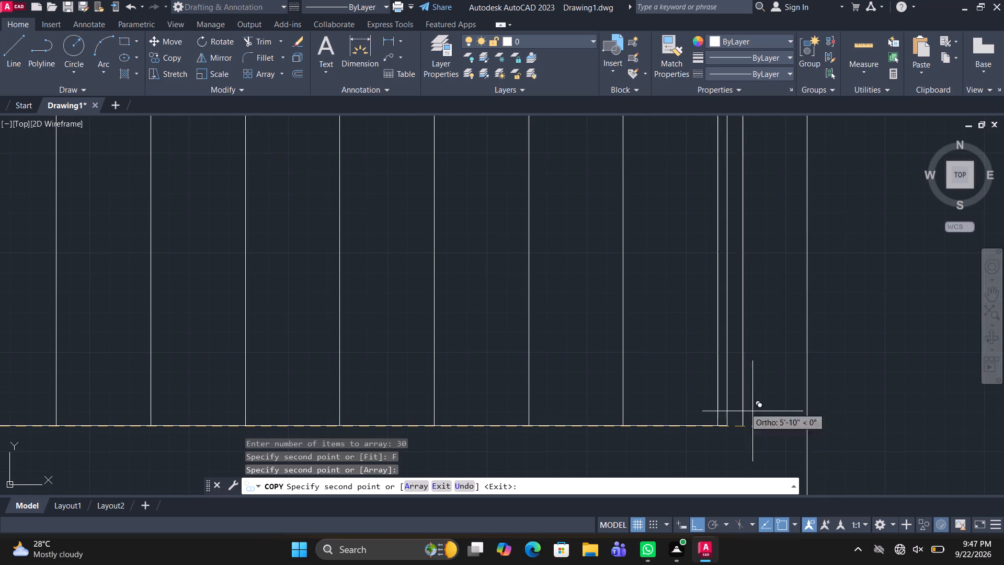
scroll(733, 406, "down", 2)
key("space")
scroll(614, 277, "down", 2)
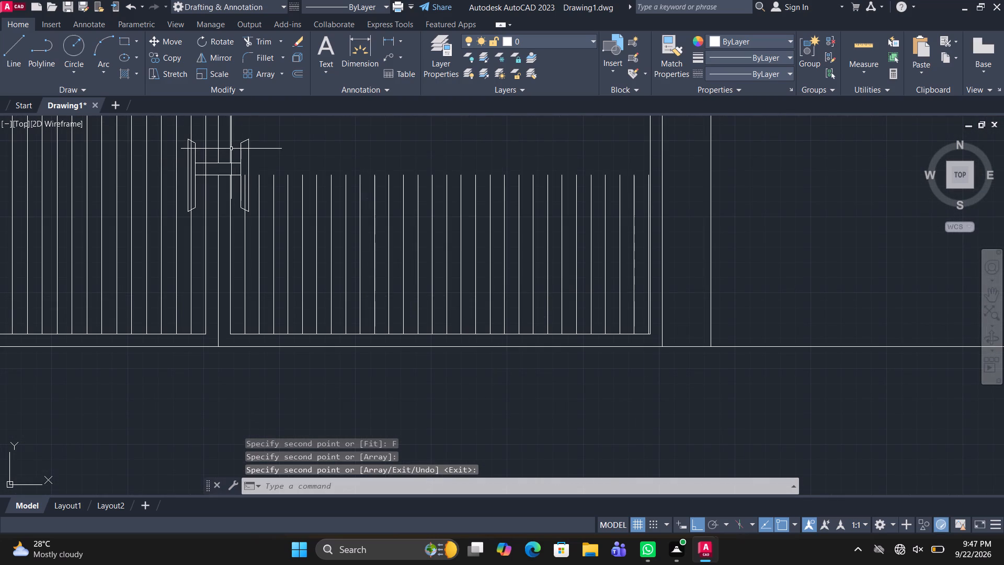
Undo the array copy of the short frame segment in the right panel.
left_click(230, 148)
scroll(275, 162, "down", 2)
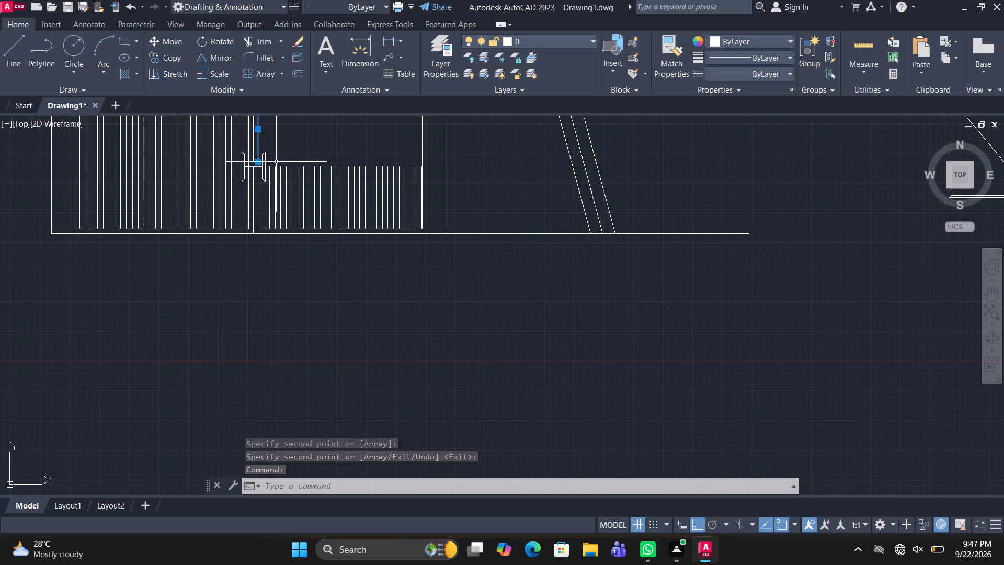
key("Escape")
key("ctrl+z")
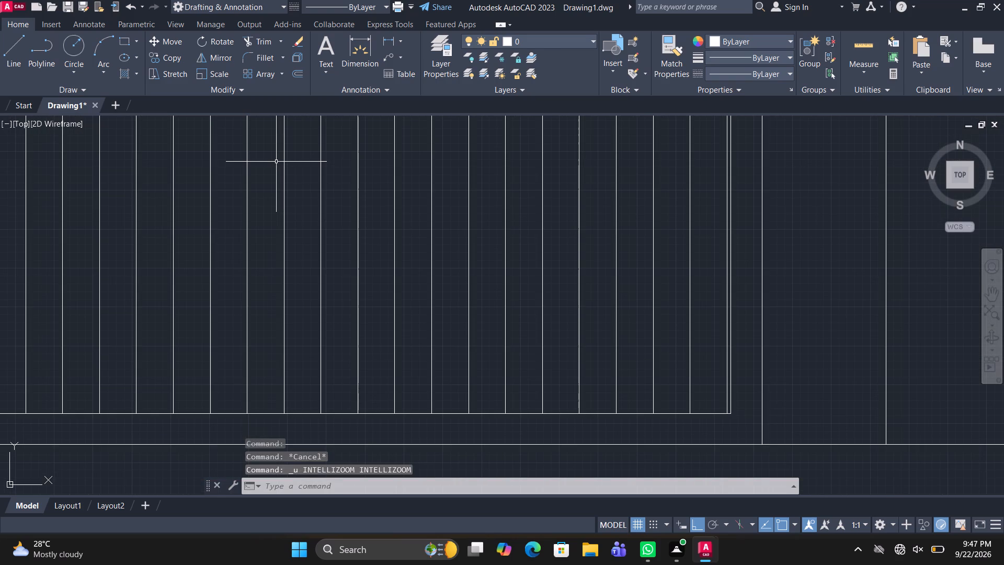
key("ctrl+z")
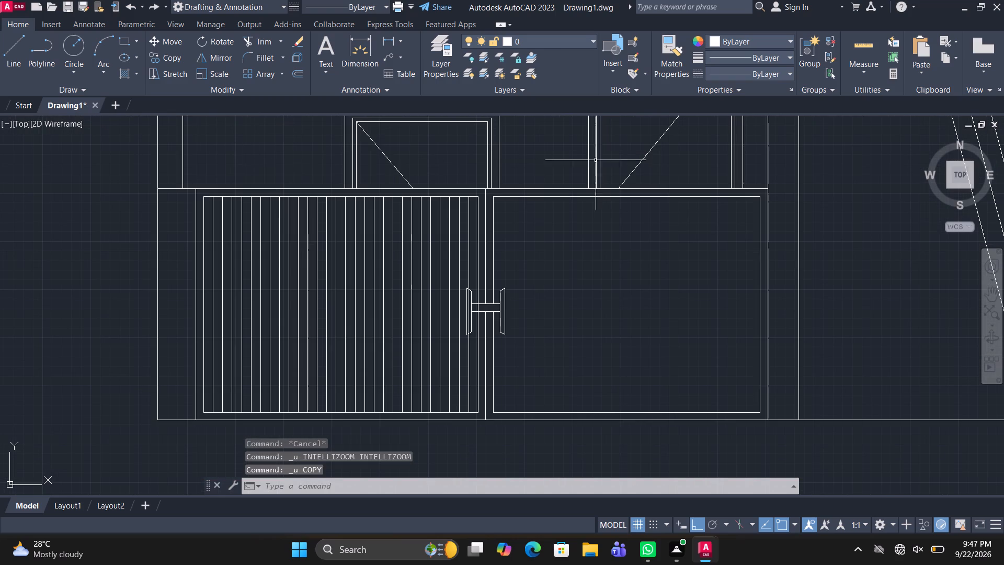
Copy the right panel's full-height right inner frame line as an array of 30 items, fitted across to its left inner frame line.
left_click(761, 312)
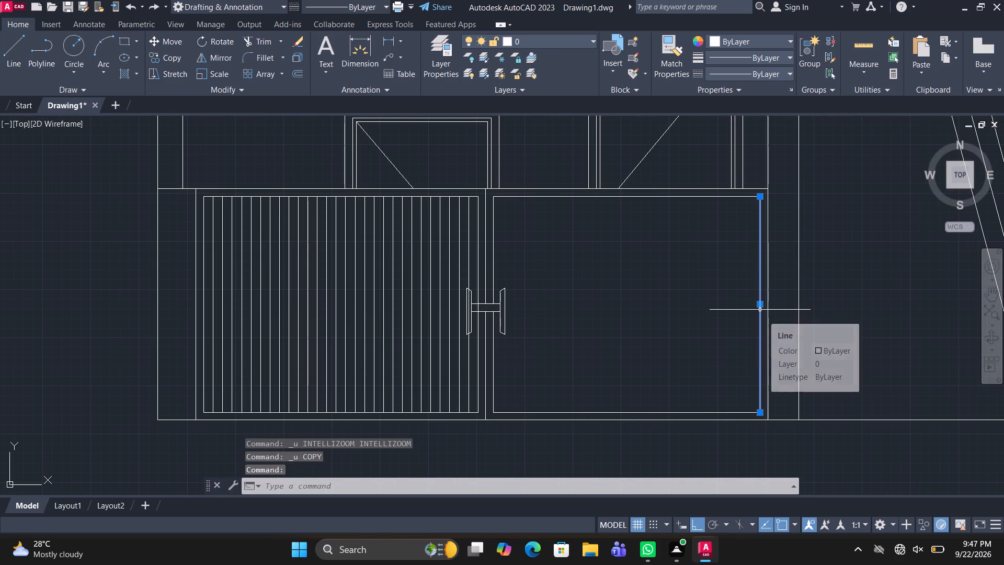
type("CO")
key("space")
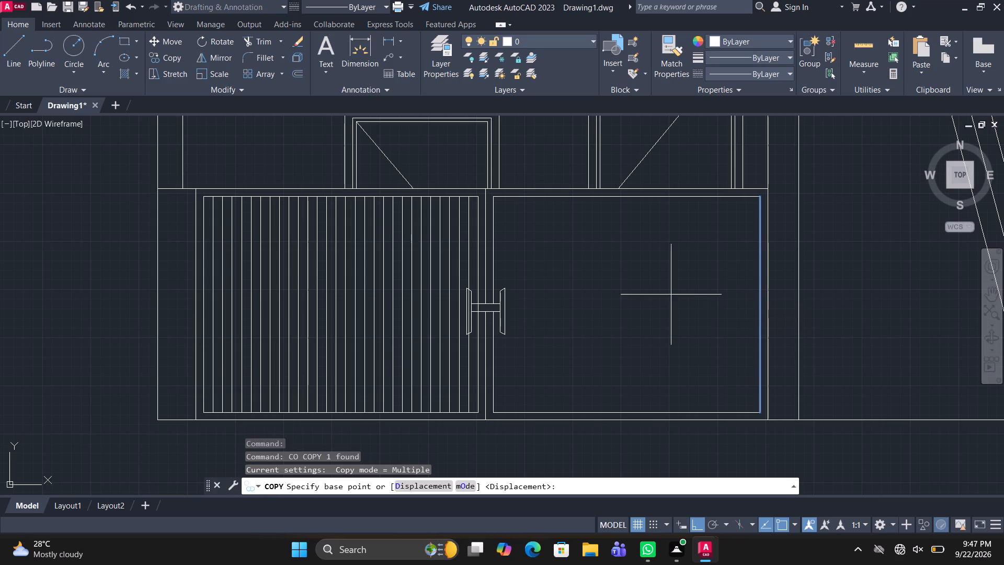
left_click(761, 411)
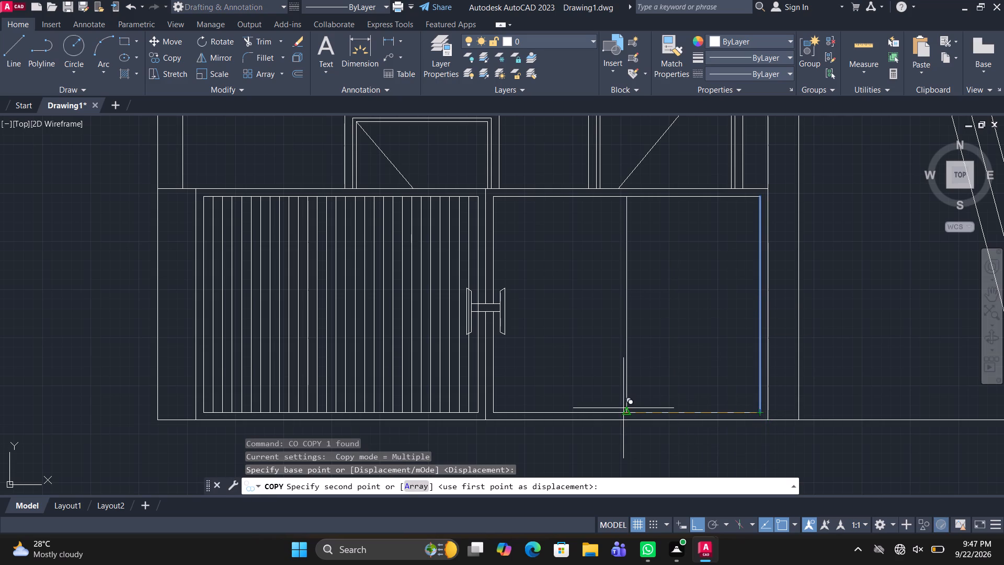
type("A 30")
key("Return")
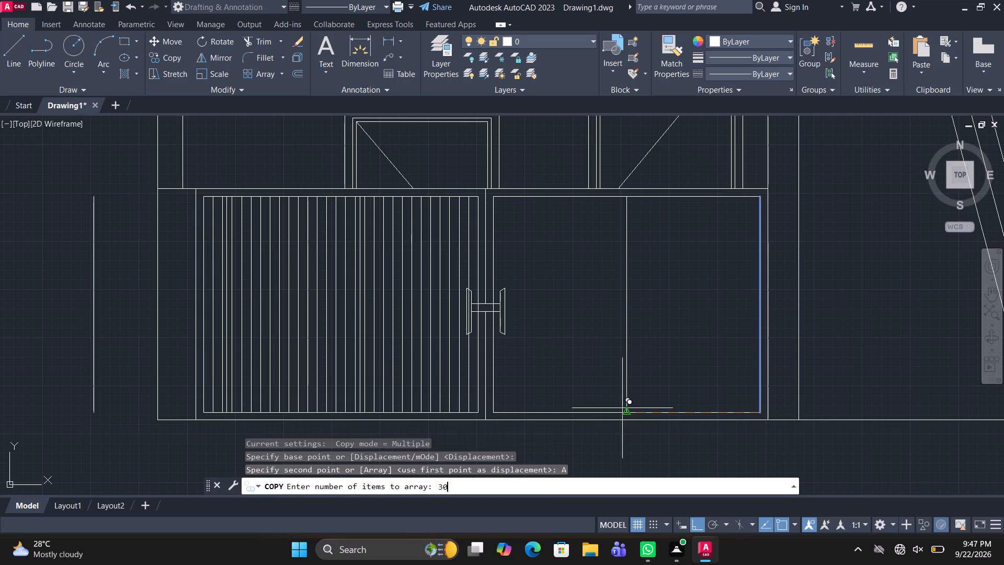
type("F")
key("space")
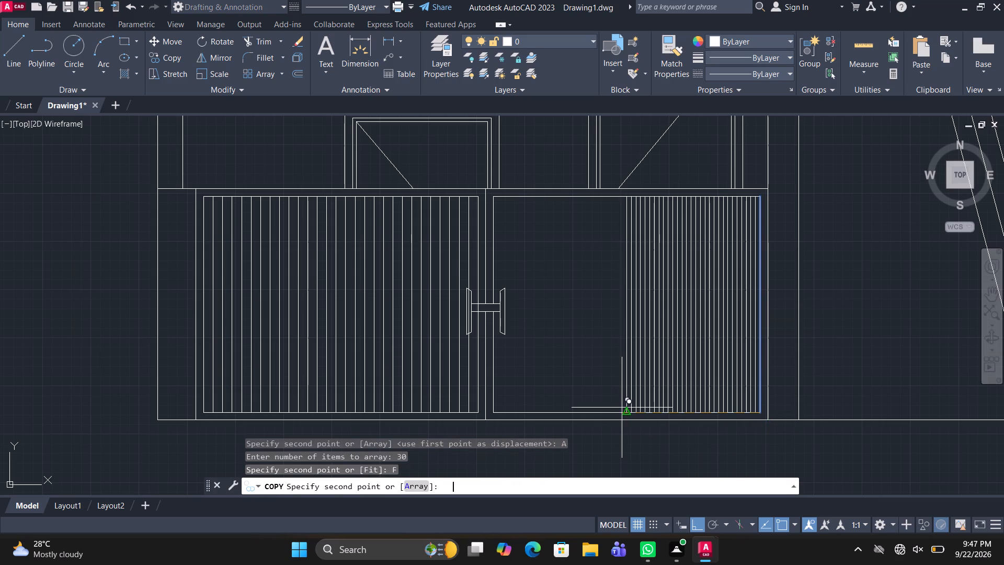
left_click(491, 410)
scroll(561, 359, "down", 2)
key("Escape")
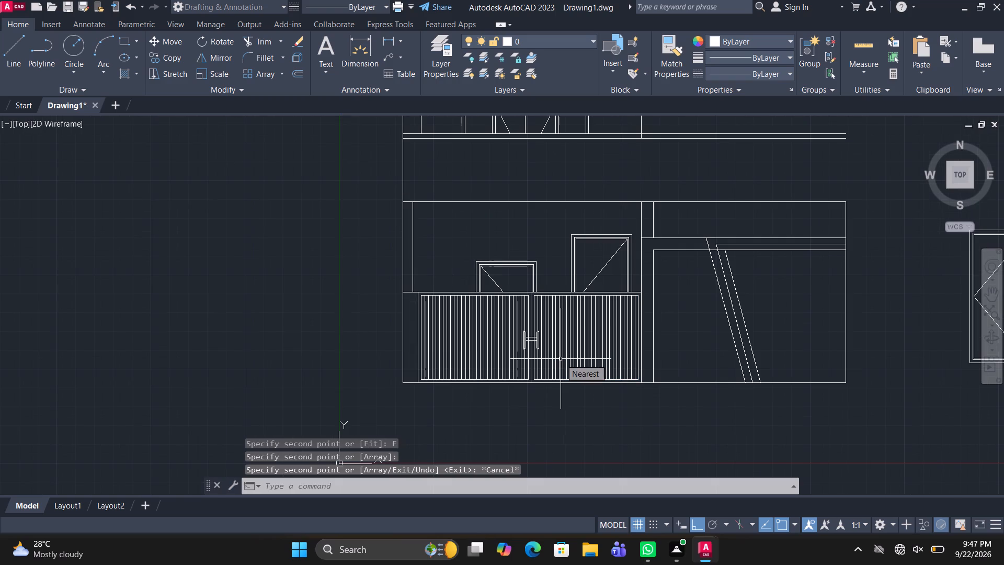
Trim the slat and frame lines that cross the two handles and the crossbar between them.
scroll(561, 360, "up", 1)
scroll(500, 349, "up", 3)
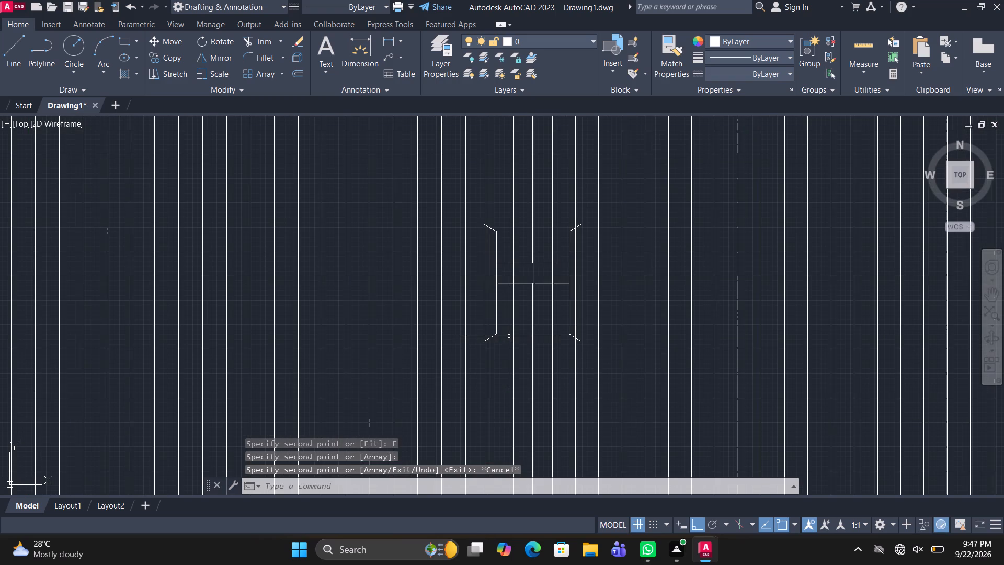
type("TR")
key("space")
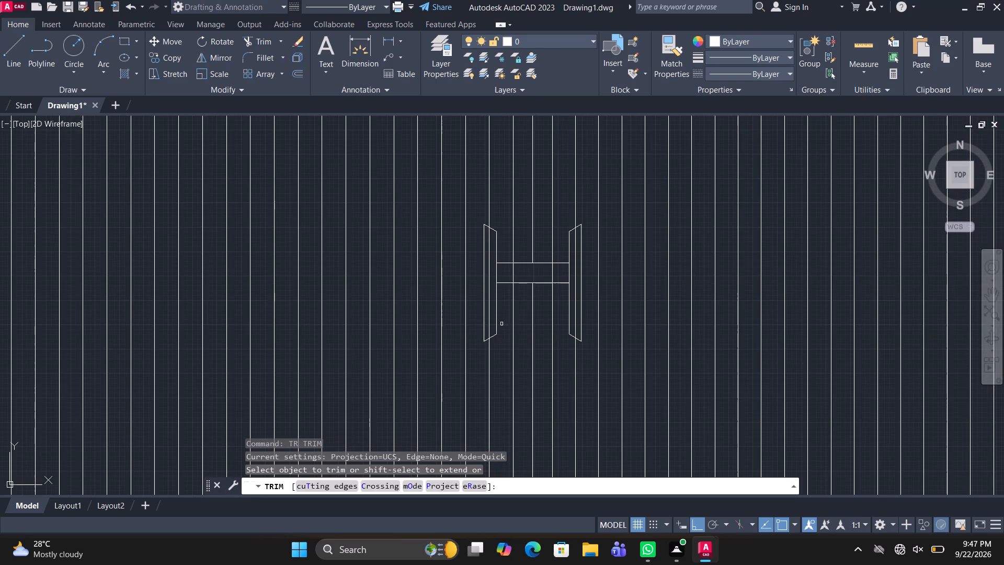
left_click(490, 328)
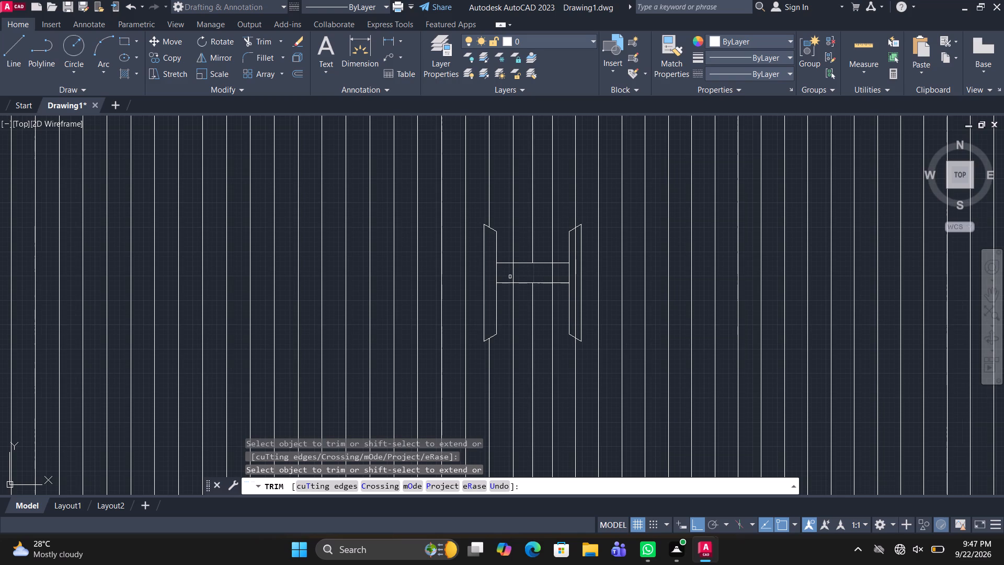
left_click(514, 274)
left_click(552, 274)
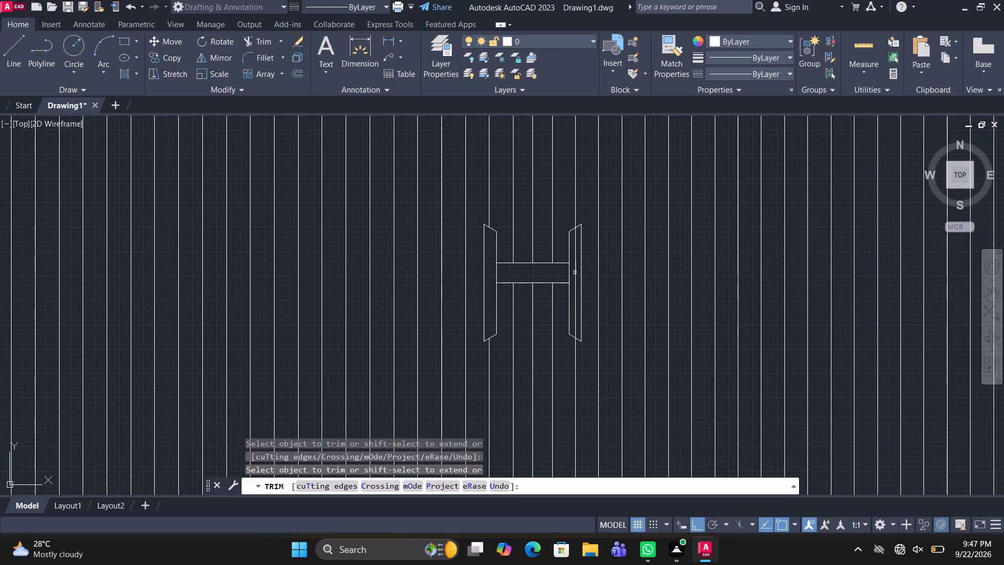
left_click(576, 276)
scroll(574, 276, "down", 2)
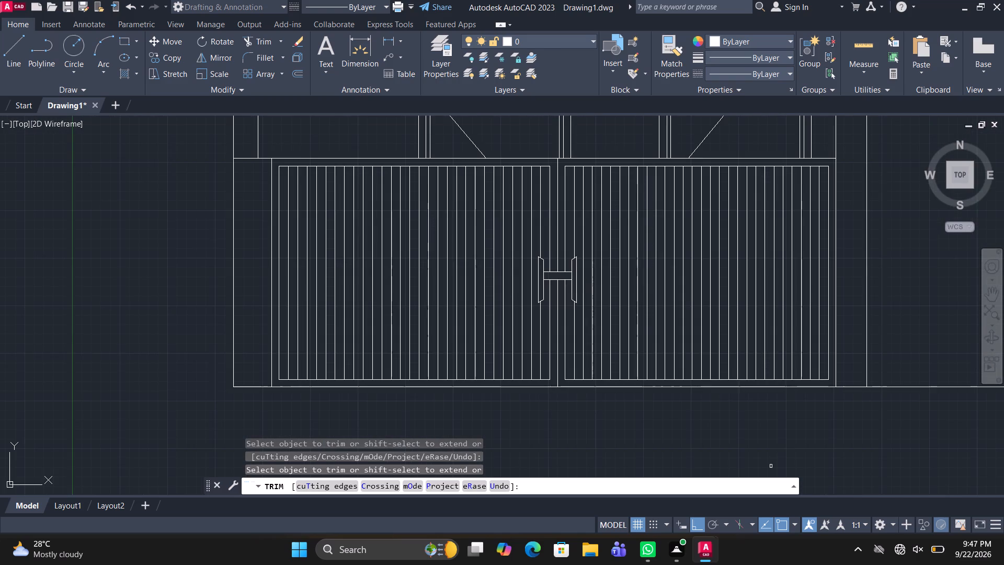
scroll(771, 466, "down", 2)
key("Escape")
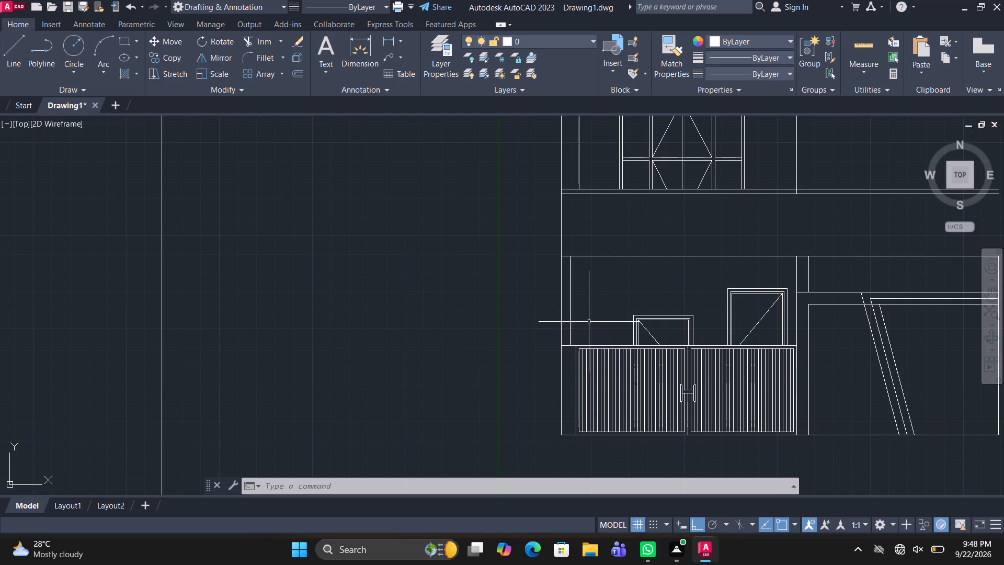
key("Escape")
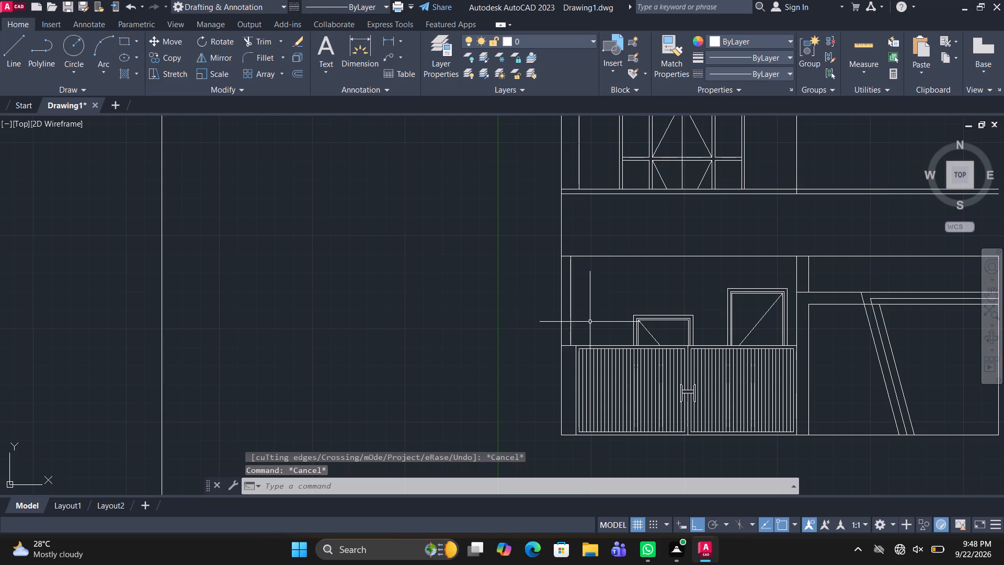
Extend the short vertical line beside the slatted panels up to the upper floor band and trim its segment between the two horizontal beam lines.
type("TR")
key("space")
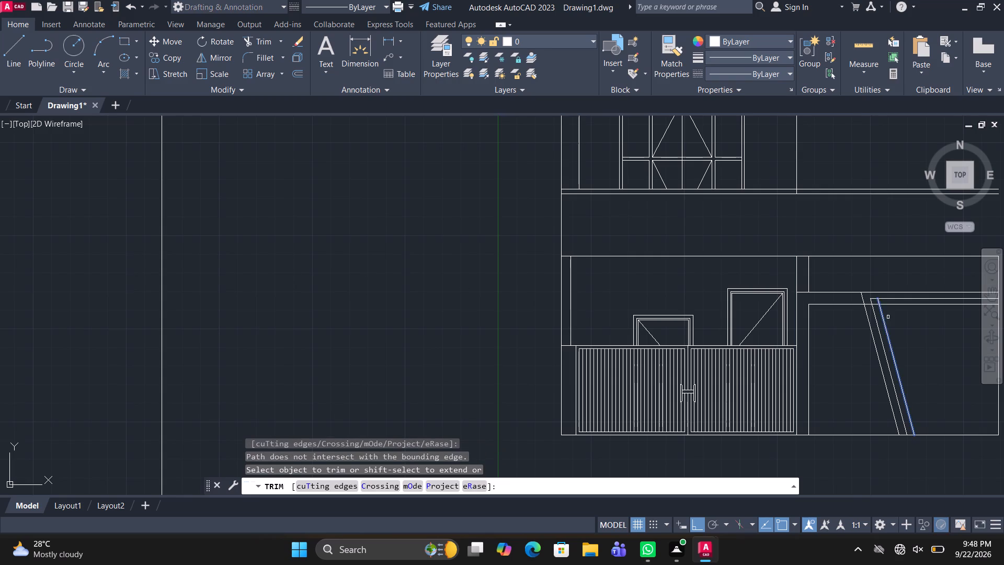
left_click(797, 277, "shift")
left_click(809, 277, "shift")
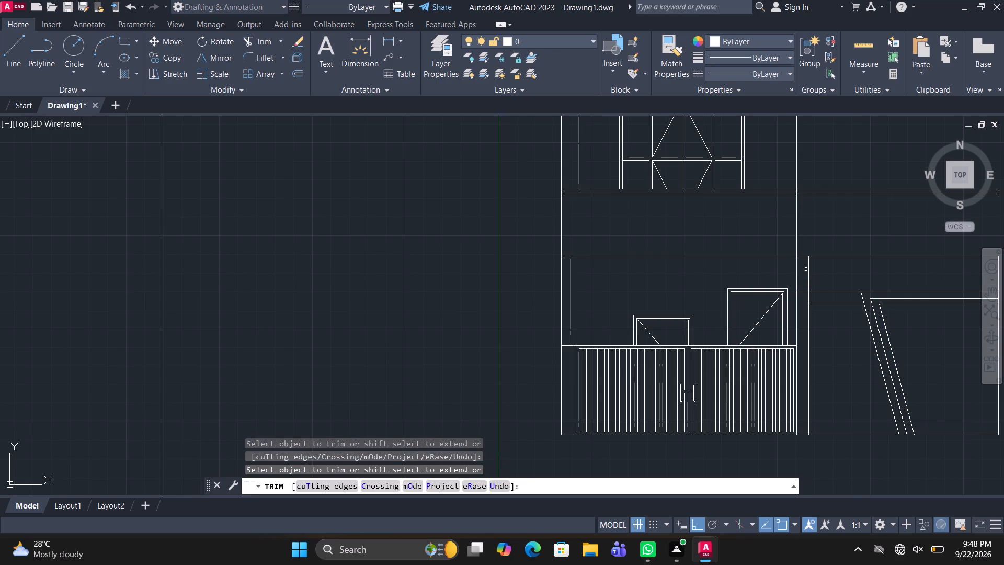
left_click(810, 268, "shift")
left_click(808, 299)
key("Escape")
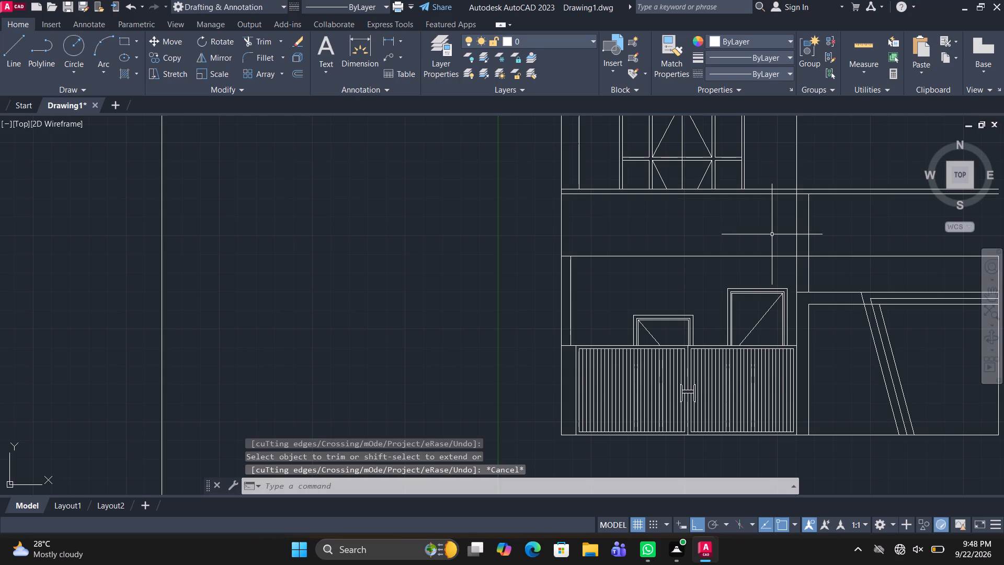
Draw a horizontal line from the outer left wall to the vertical wall line, midway up the band between the ground and upper storeys.
type("L")
key("space")
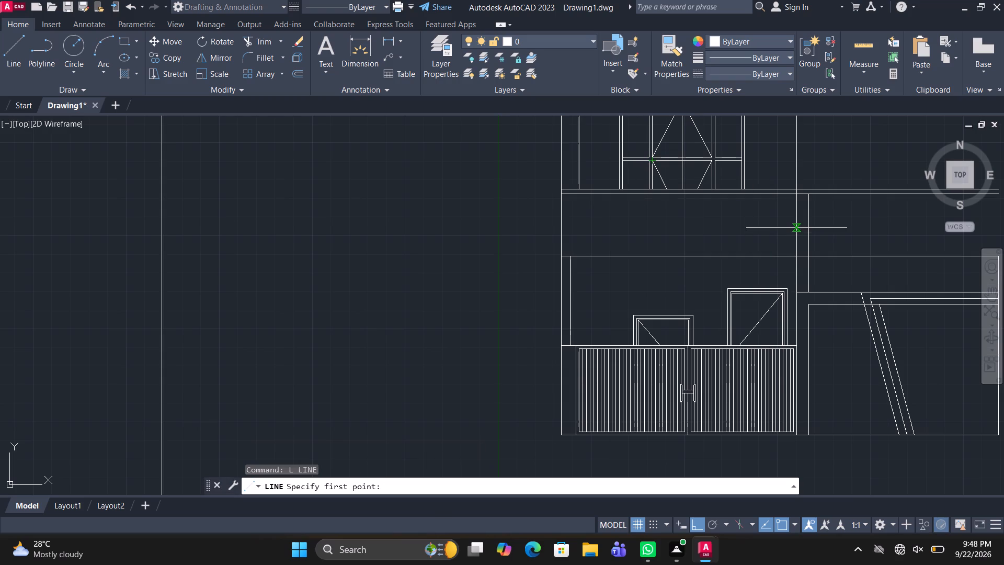
left_click(562, 225)
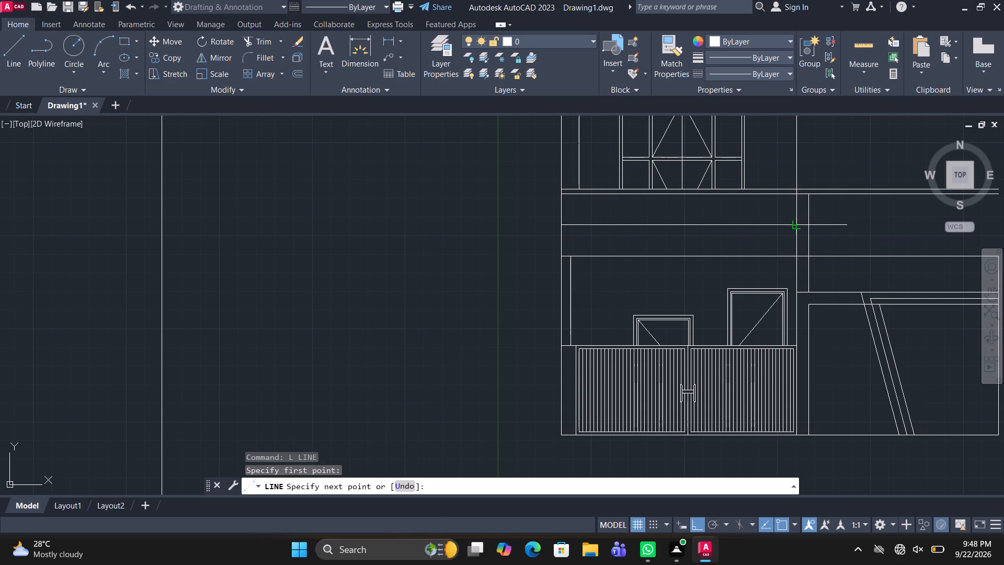
left_click(794, 222)
key("space")
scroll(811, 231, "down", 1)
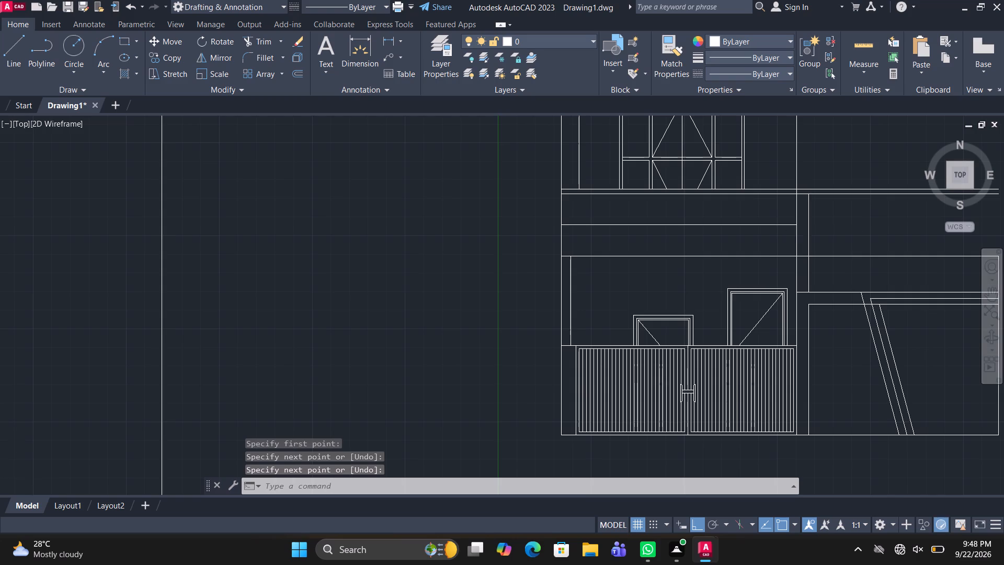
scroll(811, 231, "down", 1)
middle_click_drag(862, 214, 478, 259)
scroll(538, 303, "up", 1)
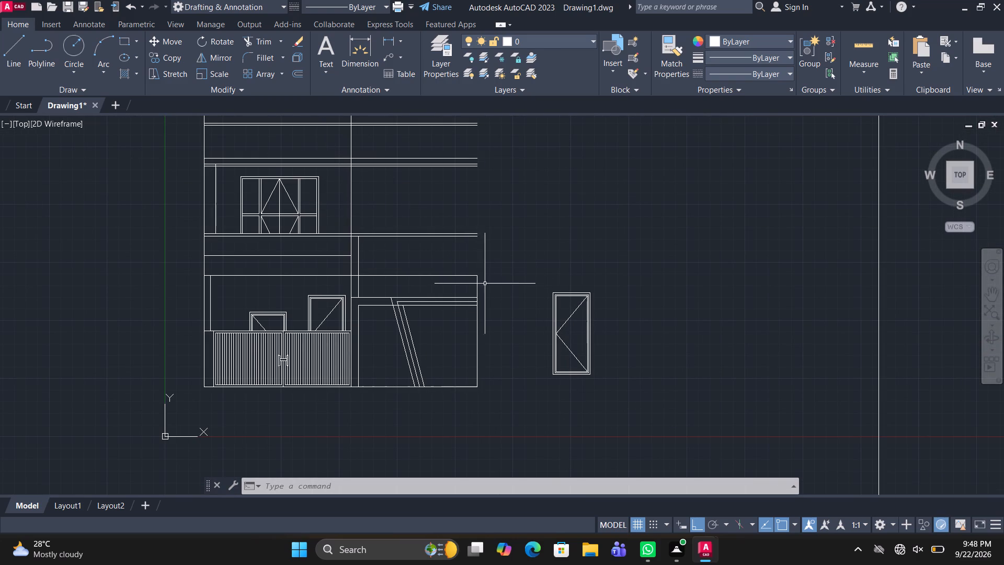
Copy the standalone casement window onto the upper storey's vertical wall line by its upper-left corner, and place a second copy beside the elevation.
left_click(590, 398)
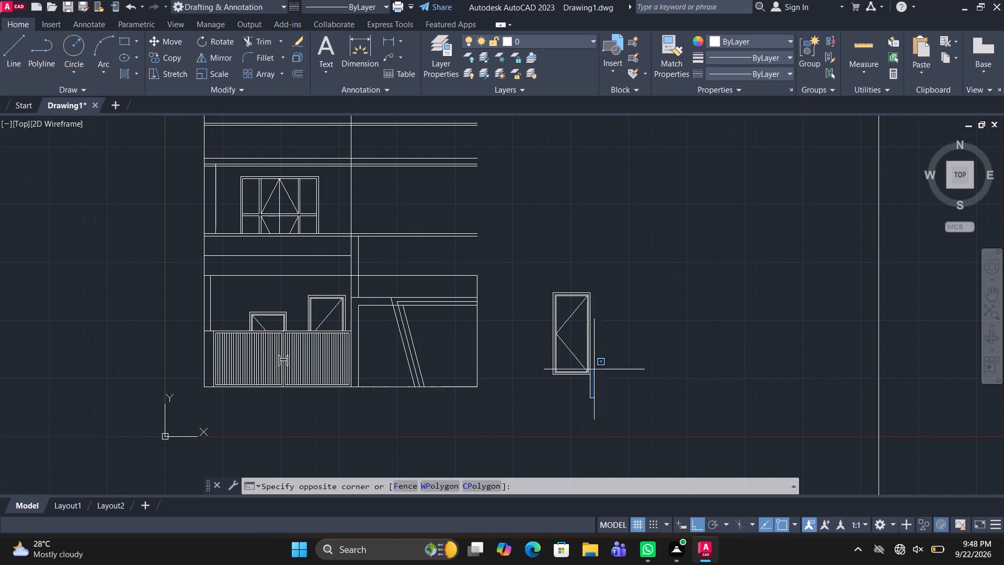
left_click(543, 262)
type("CO")
key("space")
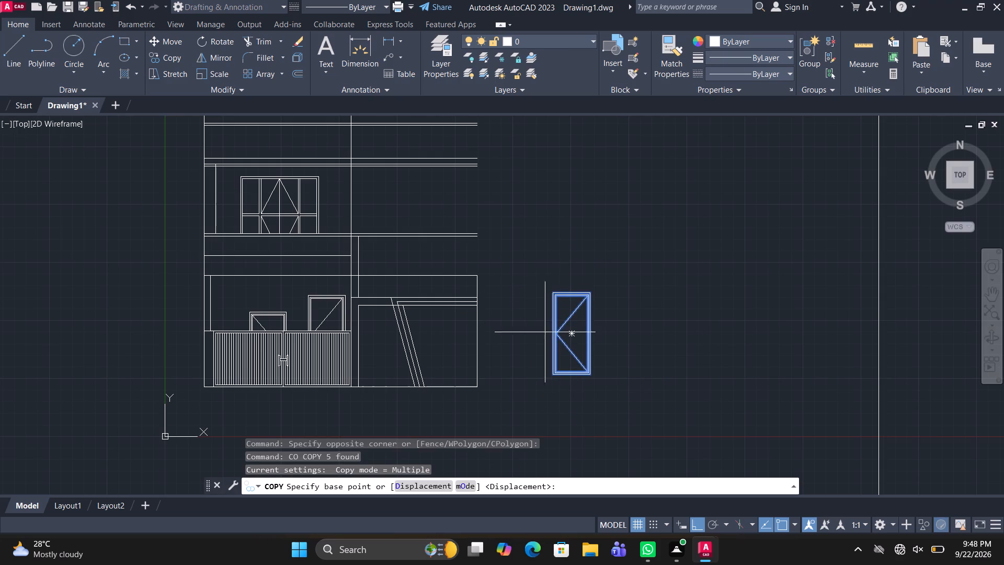
scroll(552, 294, "up", 2)
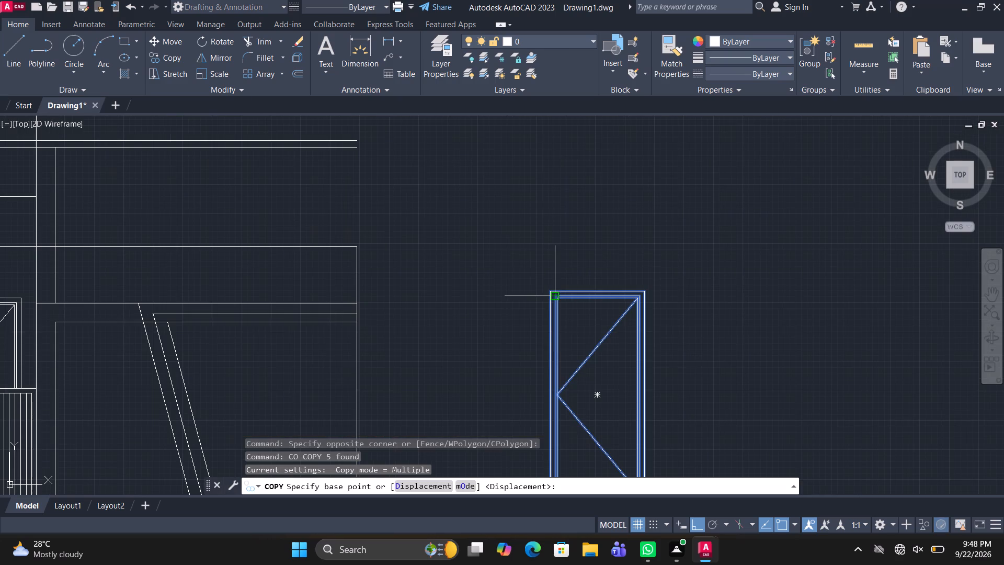
left_click(551, 288)
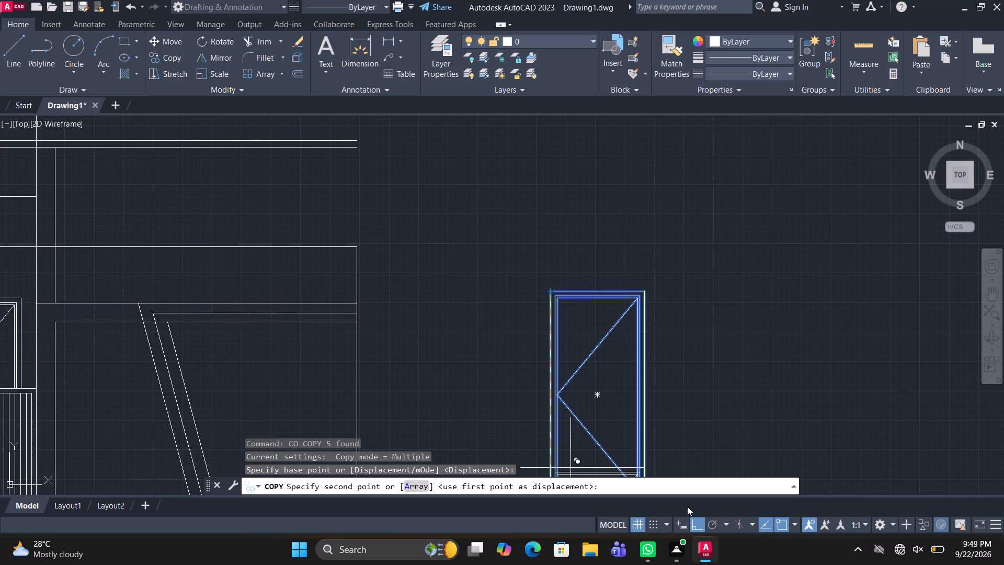
key("F8")
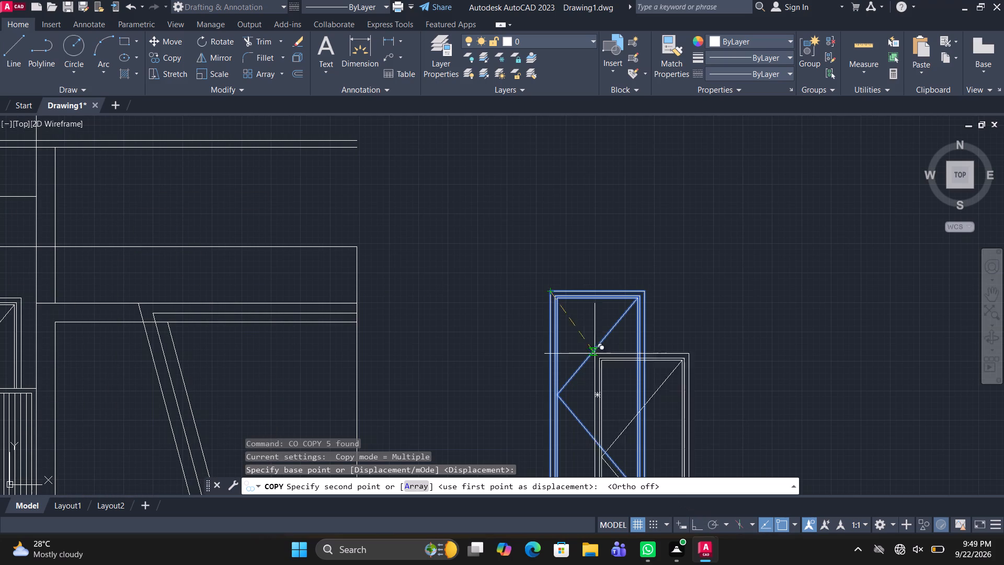
scroll(60, 160, "down", 1)
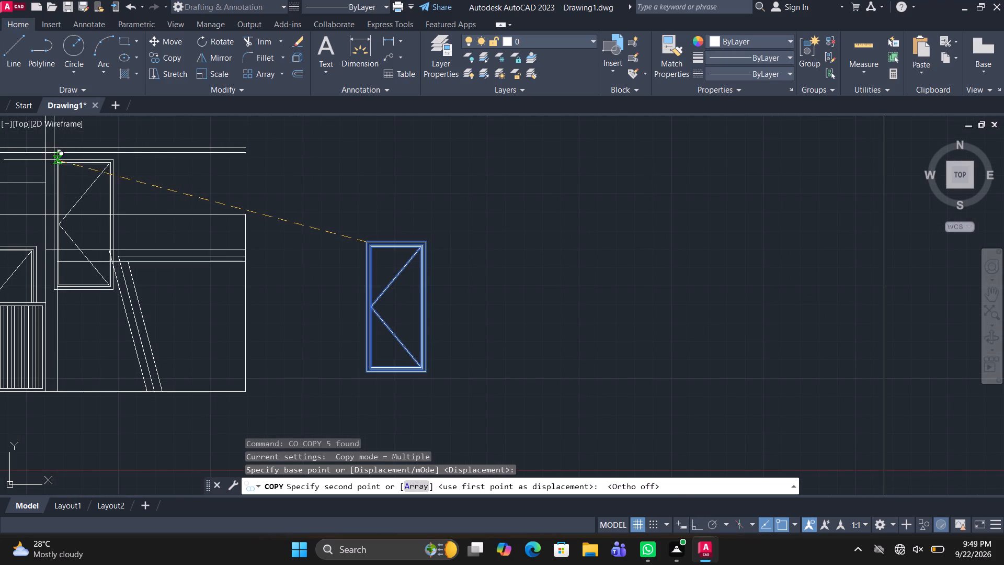
scroll(54, 161, "up", 1)
scroll(199, 184, "up", 1)
scroll(92, 185, "down", 2)
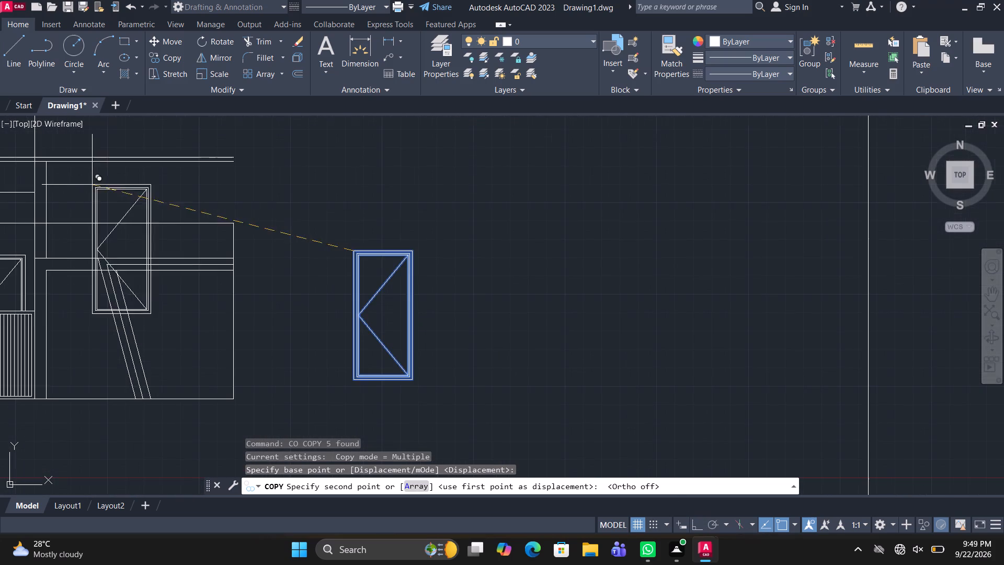
middle_click(61, 198)
middle_click_drag(61, 198, 168, 202)
middle_click_drag(175, 202, 179, 203)
middle_click(186, 203)
middle_click(187, 203)
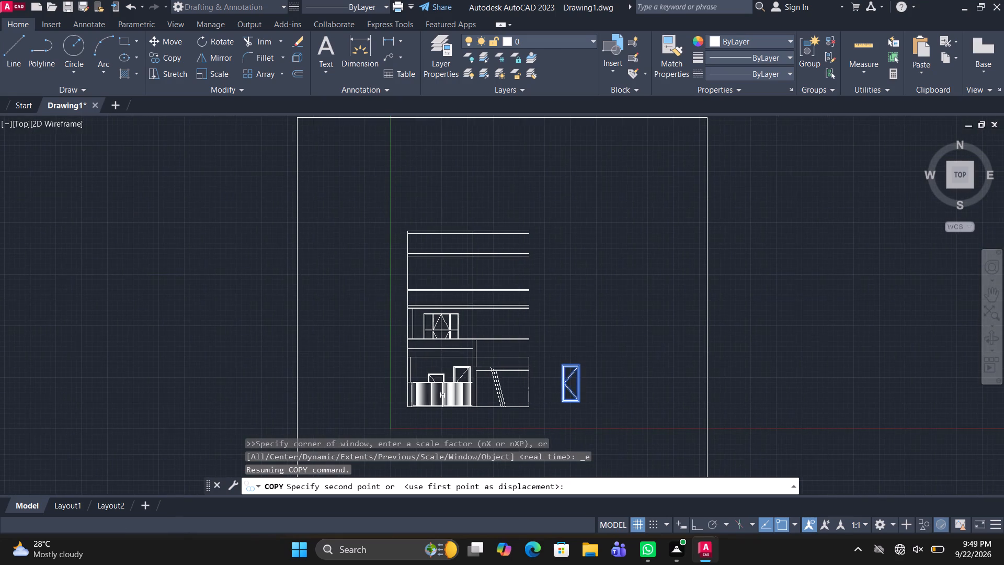
scroll(482, 325, "up", 3)
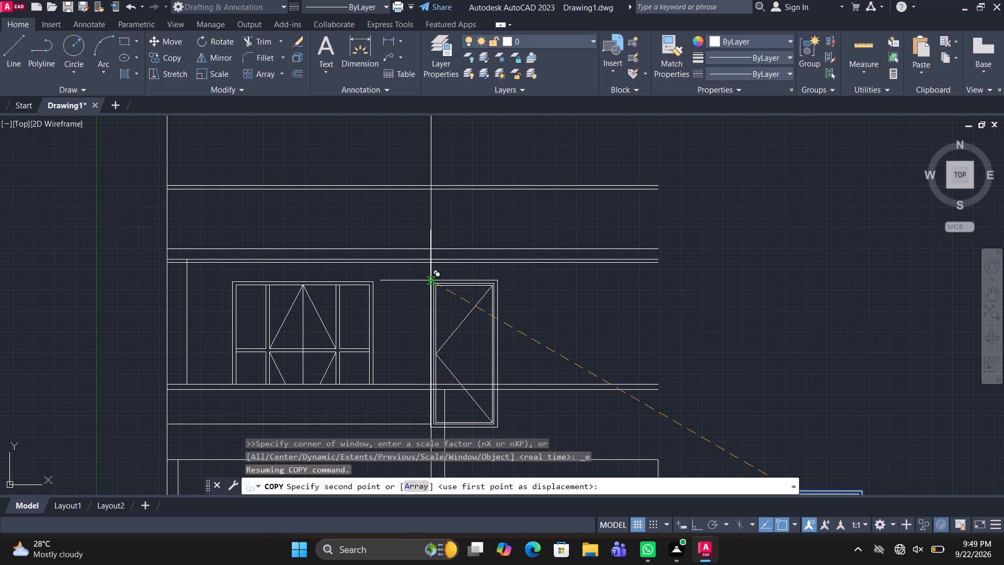
left_click(430, 280)
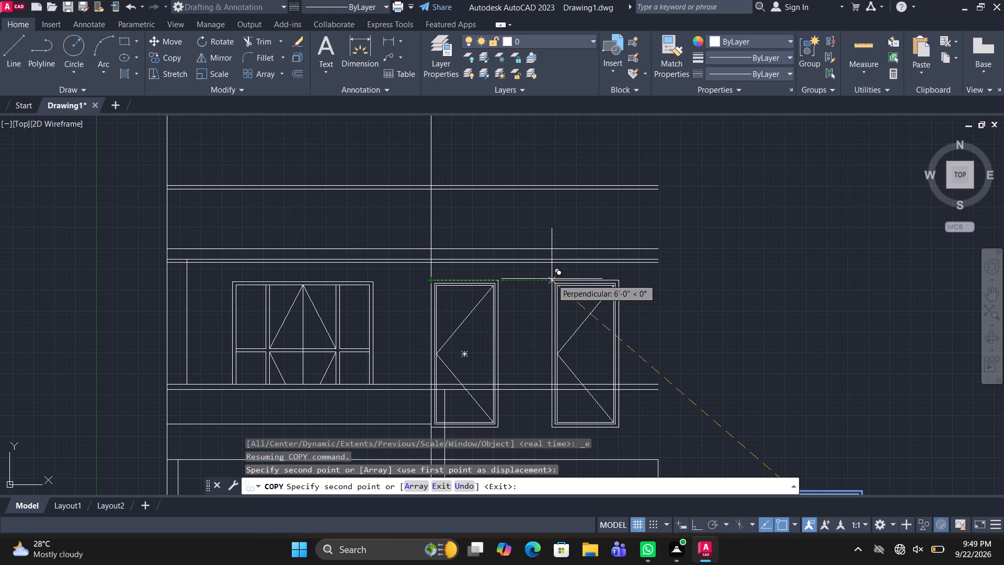
left_click(769, 291)
key("Escape")
Scale the second window copy beside the elevation down slightly from its upper-left corner.
type("SC")
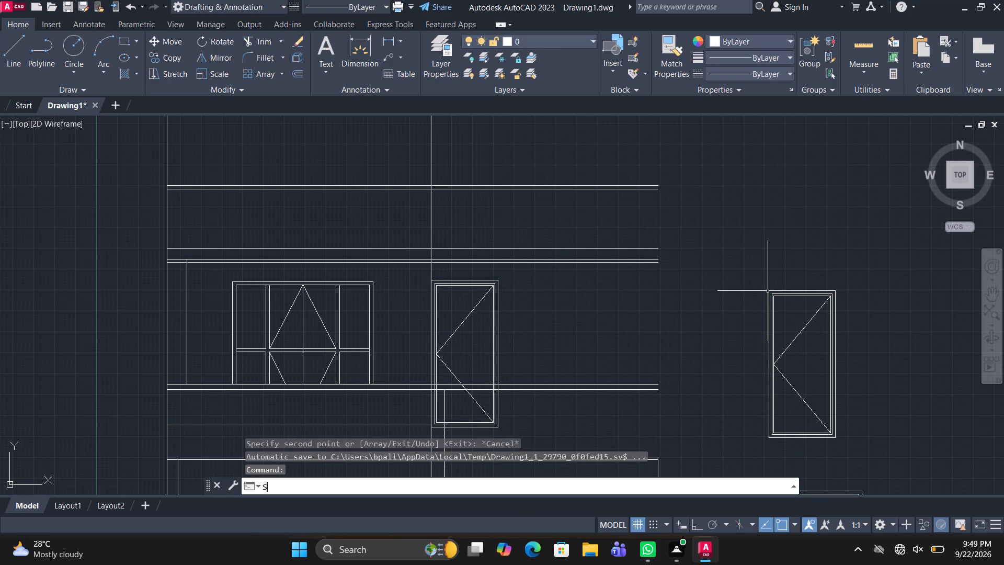
key("space")
left_click(860, 458)
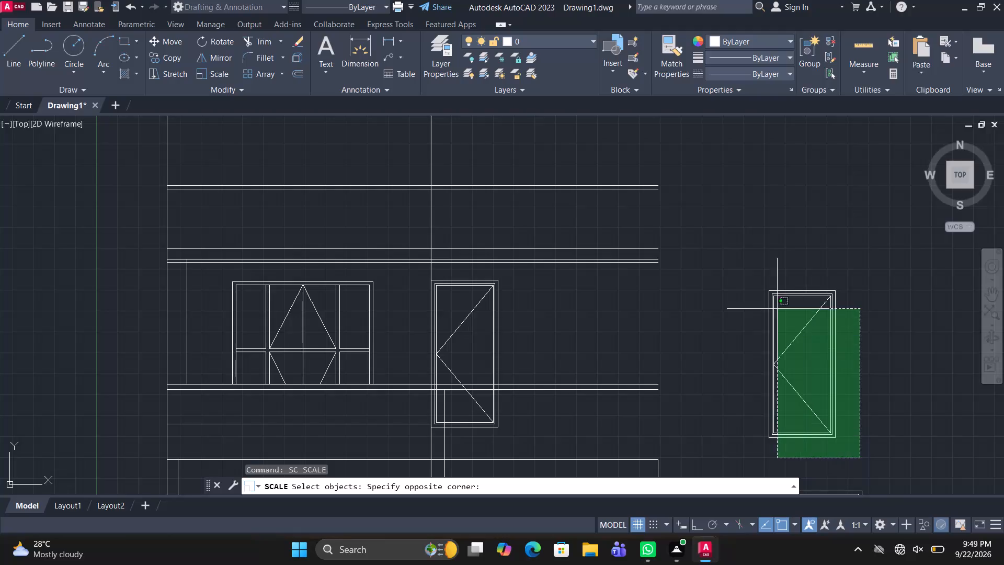
left_click(736, 258)
key("space")
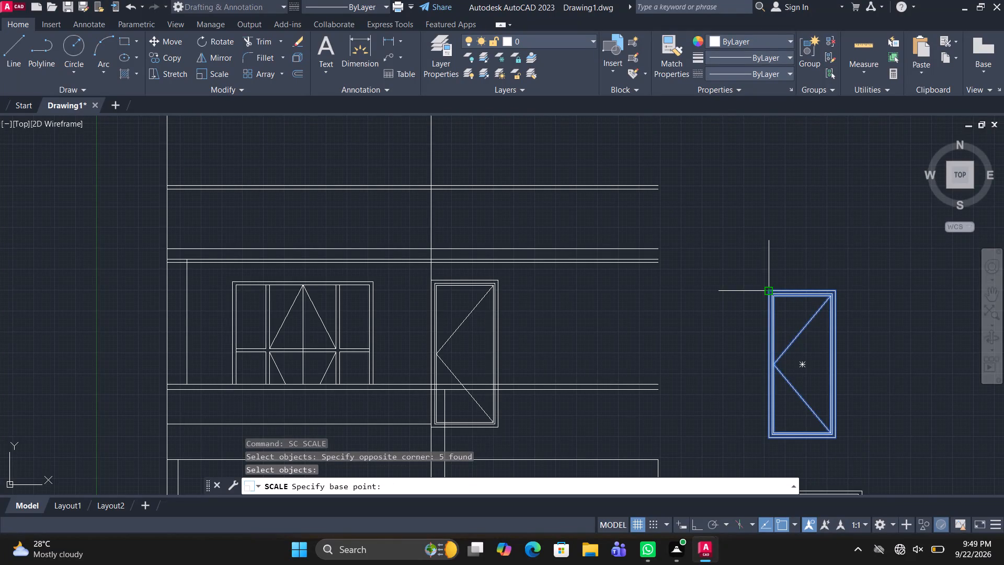
left_click(770, 290)
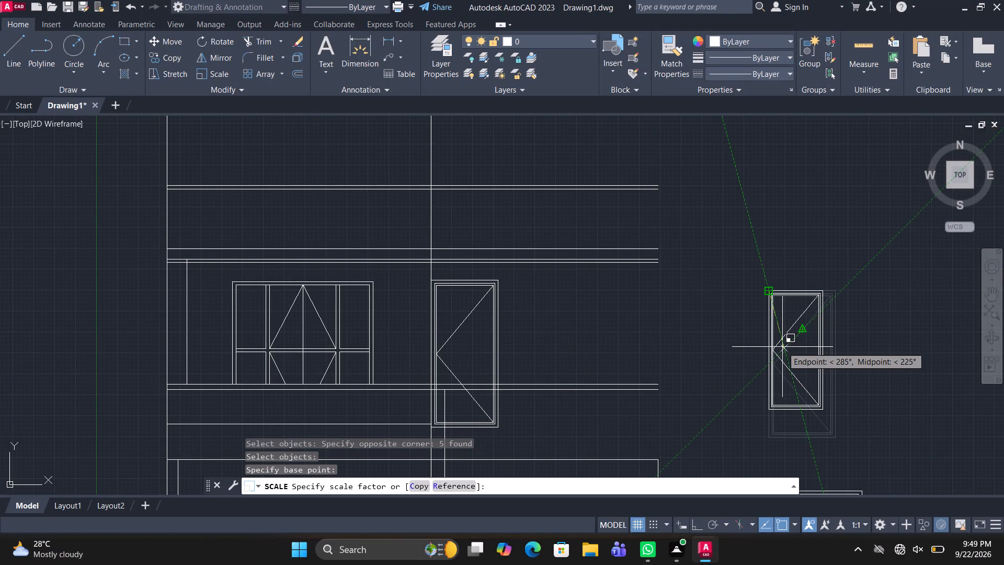
left_click(782, 347)
Move the scaled-down window into the upper storey, a short distance to the right of the larger window at the vertical wall line.
left_click_drag(845, 434, 832, 427)
left_click(737, 229)
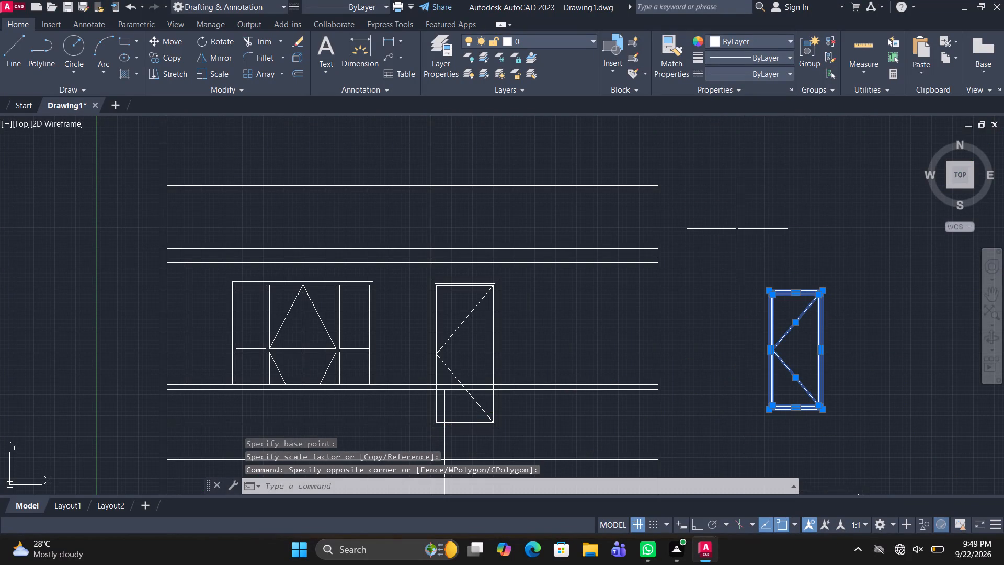
type("M")
key("space")
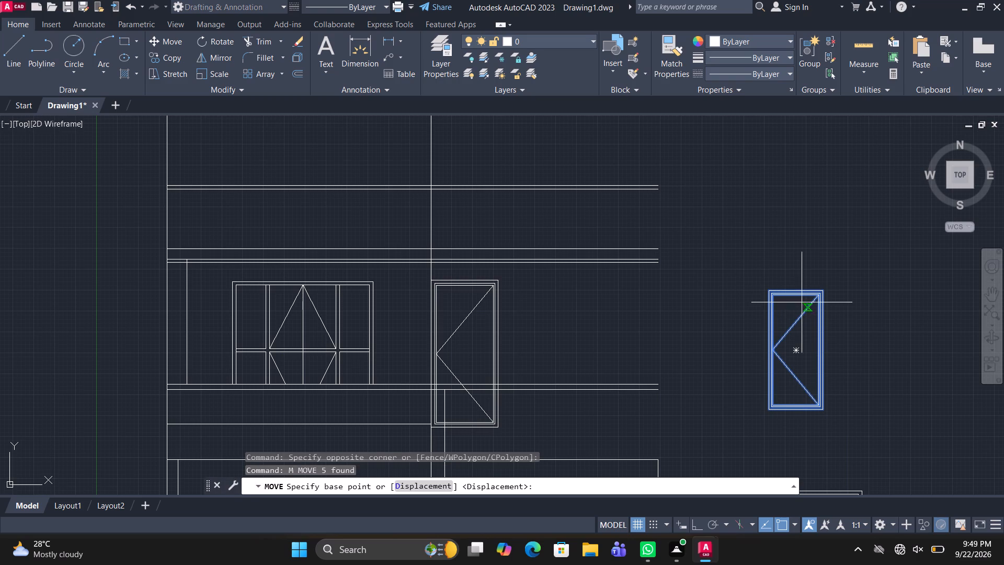
left_click_drag(819, 287, 811, 287)
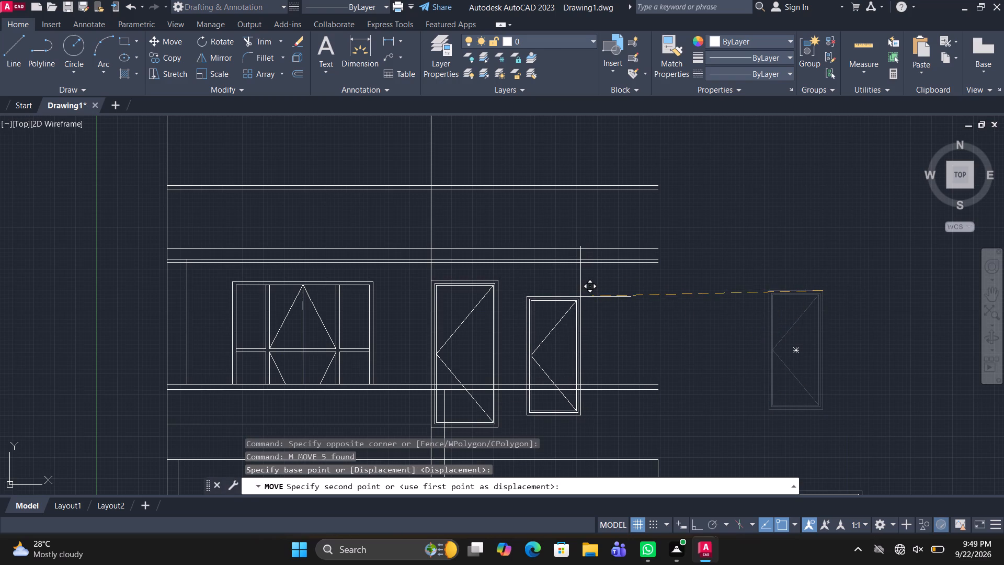
left_click(580, 297)
middle_click(675, 333)
middle_click(673, 335)
middle_click_drag(641, 332, 623, 324)
middle_click(599, 312)
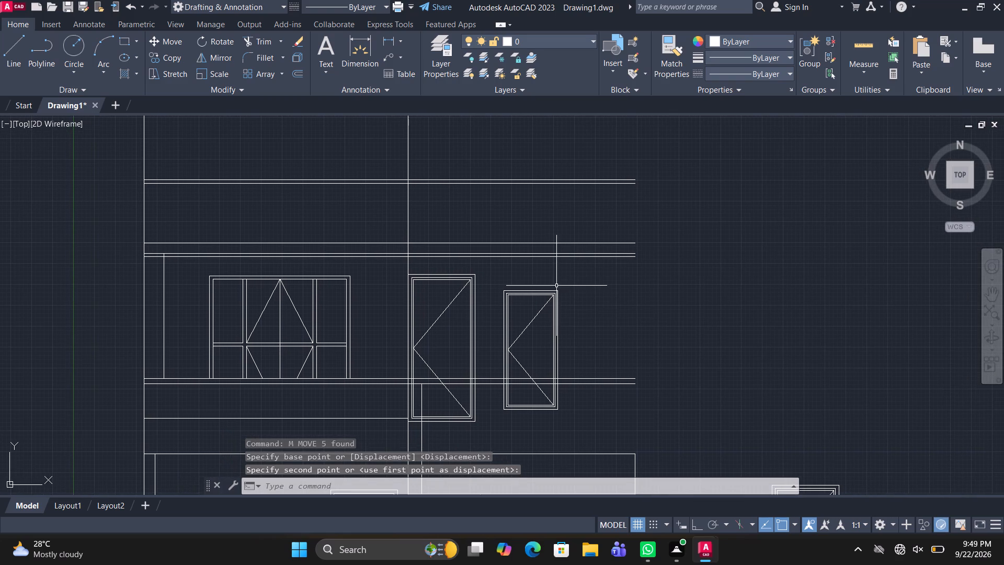
Move the original standalone window from the right side of the elevation to the empty area left of the building.
scroll(556, 286, "down", 1)
middle_click(661, 451)
middle_click_drag(581, 371, 516, 272)
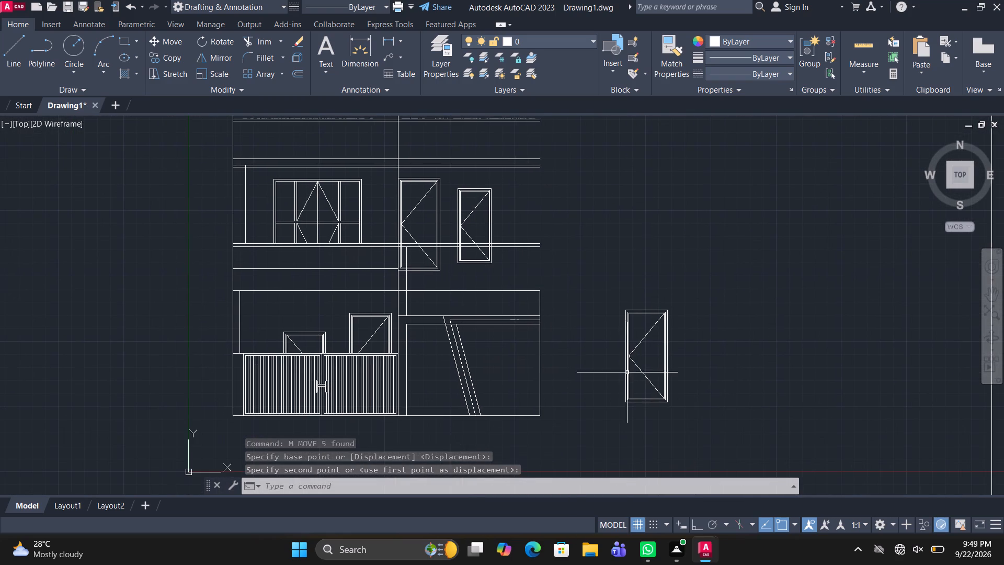
left_click_drag(681, 422, 680, 416)
left_click(611, 262)
type("M")
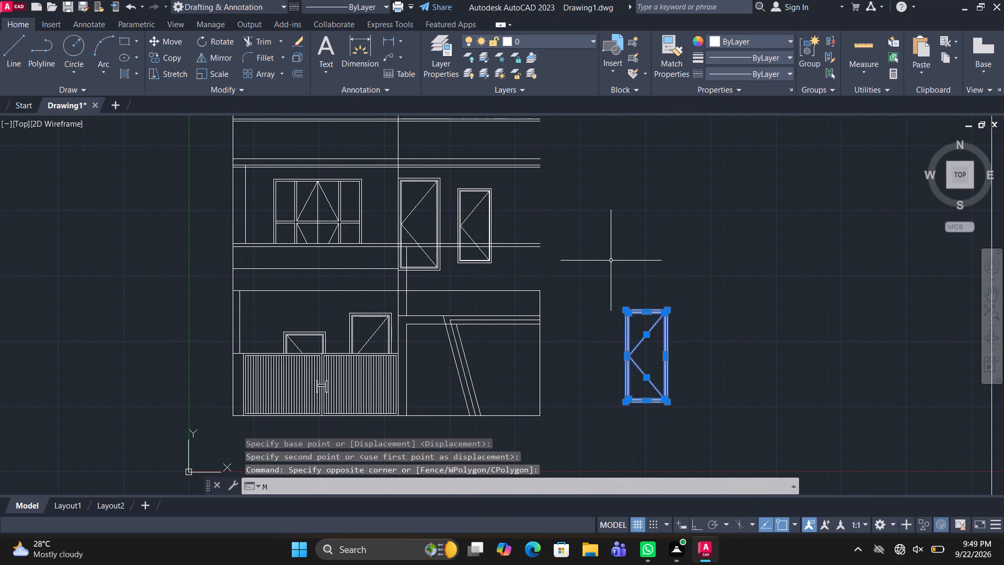
key("space")
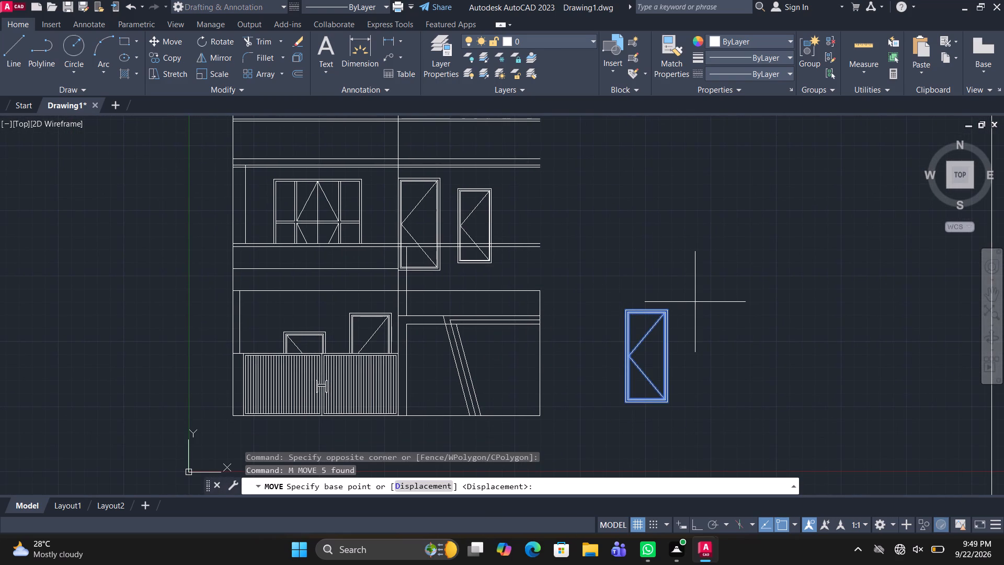
left_click(695, 302)
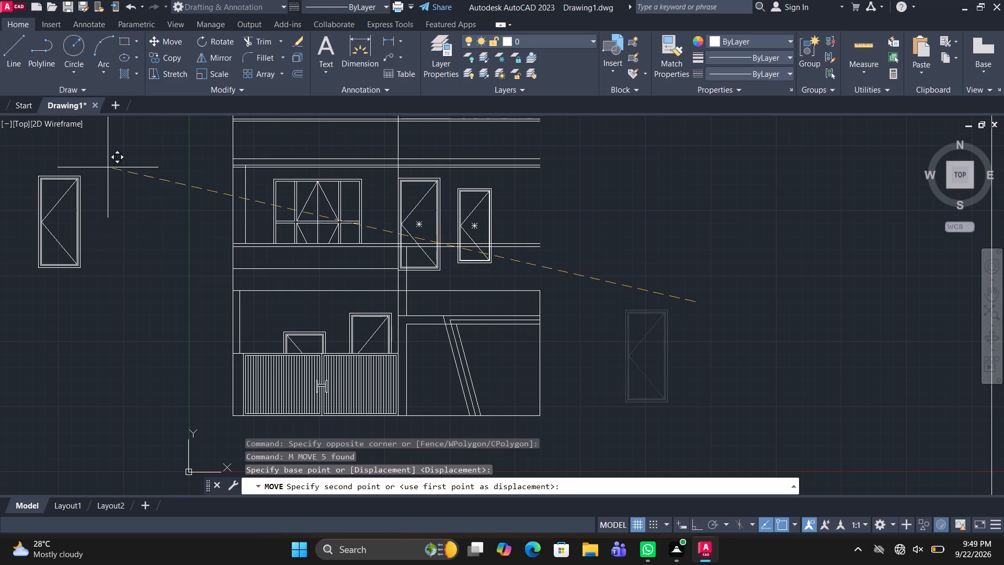
left_click(108, 167)
key("space")
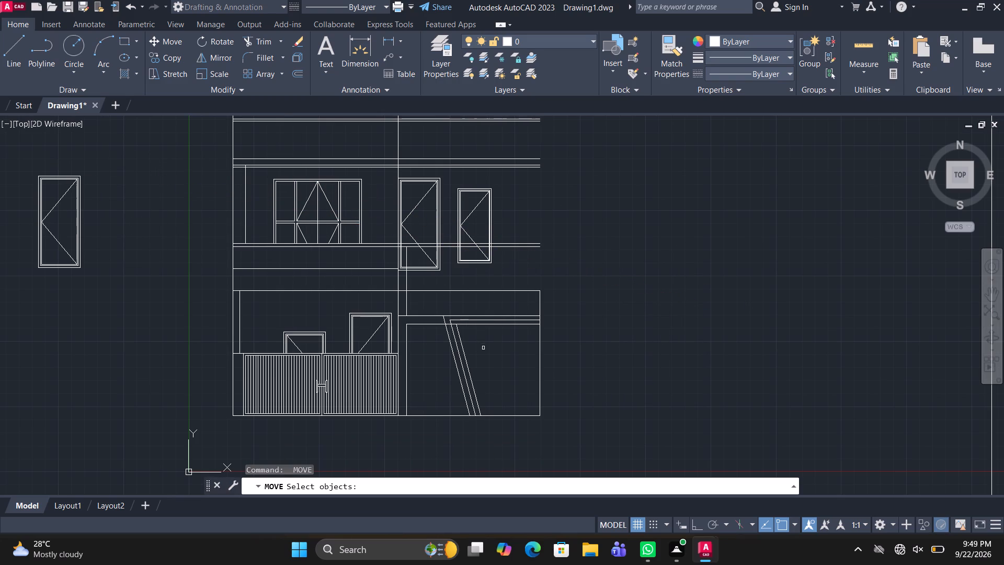
key("Escape")
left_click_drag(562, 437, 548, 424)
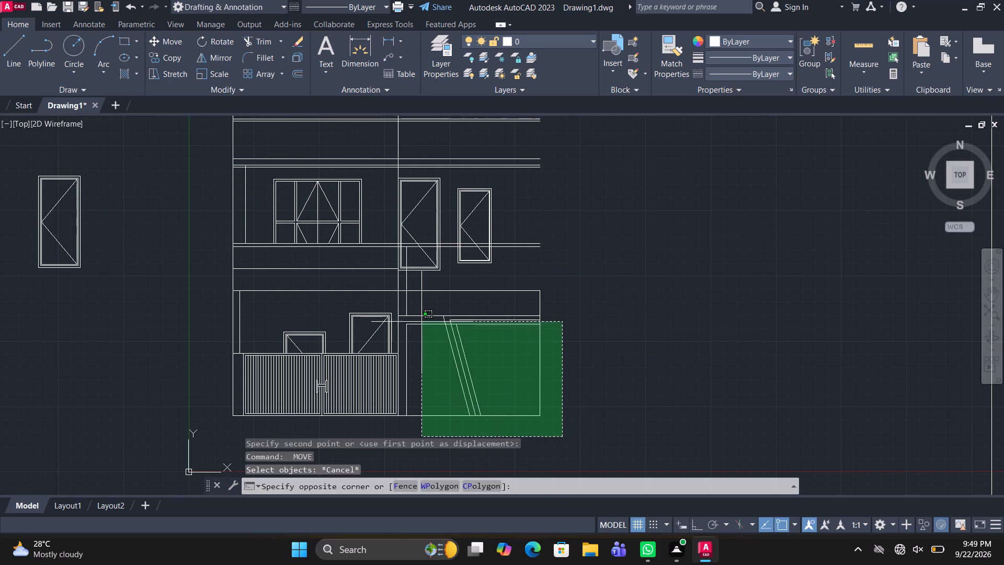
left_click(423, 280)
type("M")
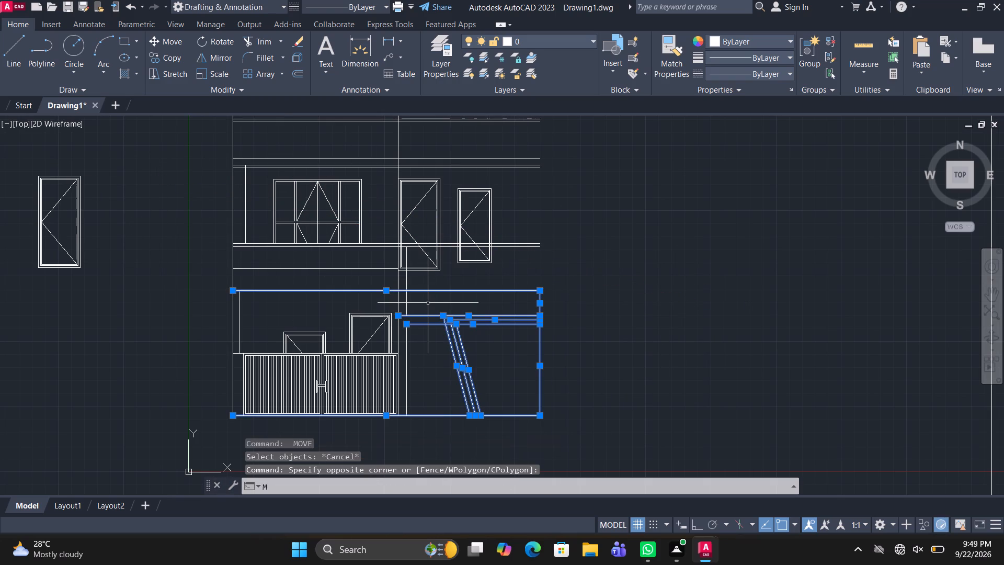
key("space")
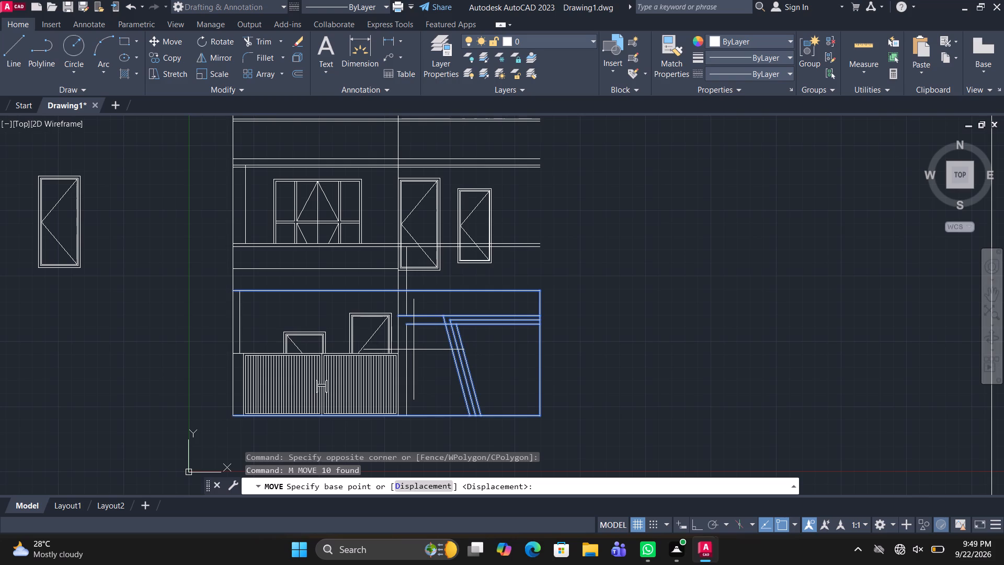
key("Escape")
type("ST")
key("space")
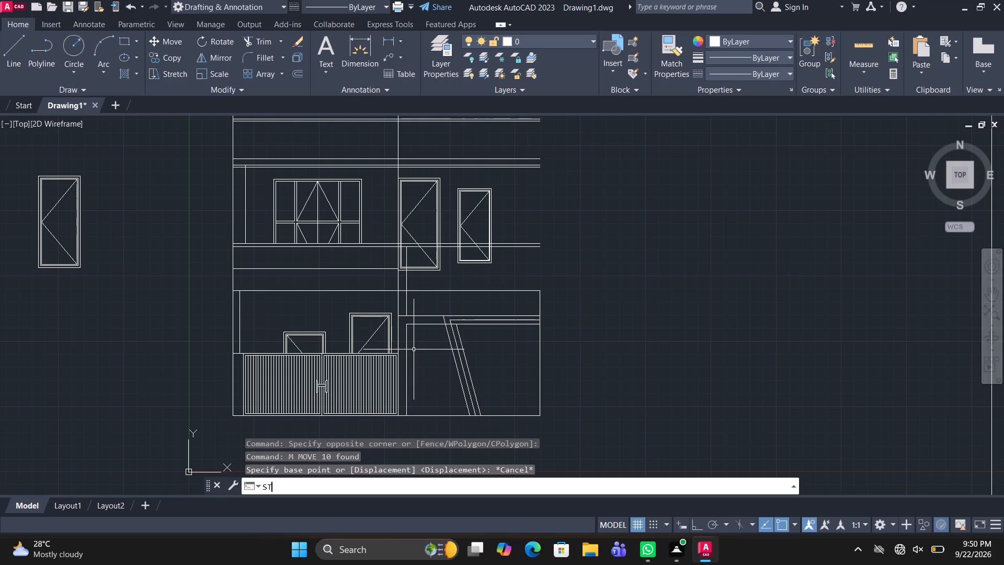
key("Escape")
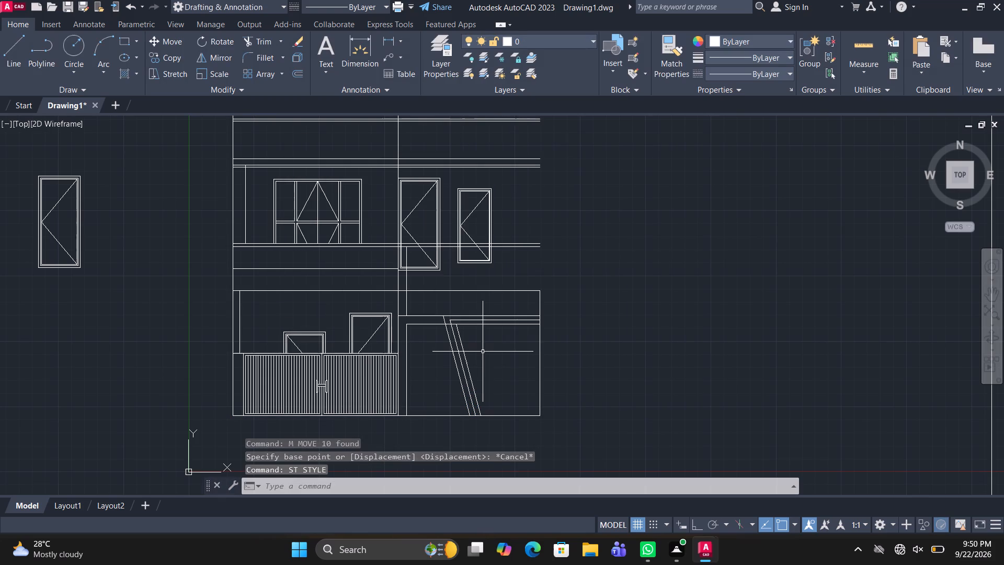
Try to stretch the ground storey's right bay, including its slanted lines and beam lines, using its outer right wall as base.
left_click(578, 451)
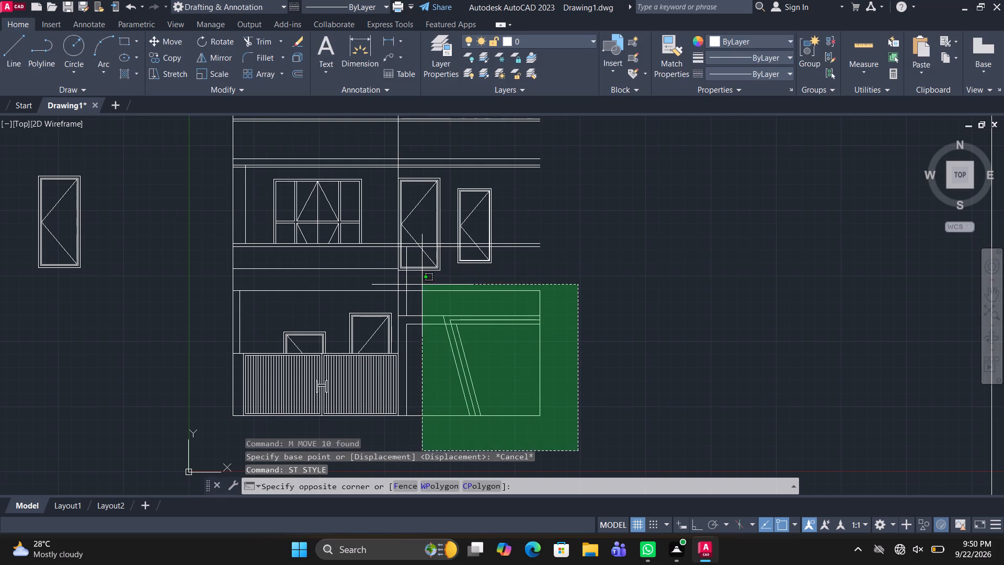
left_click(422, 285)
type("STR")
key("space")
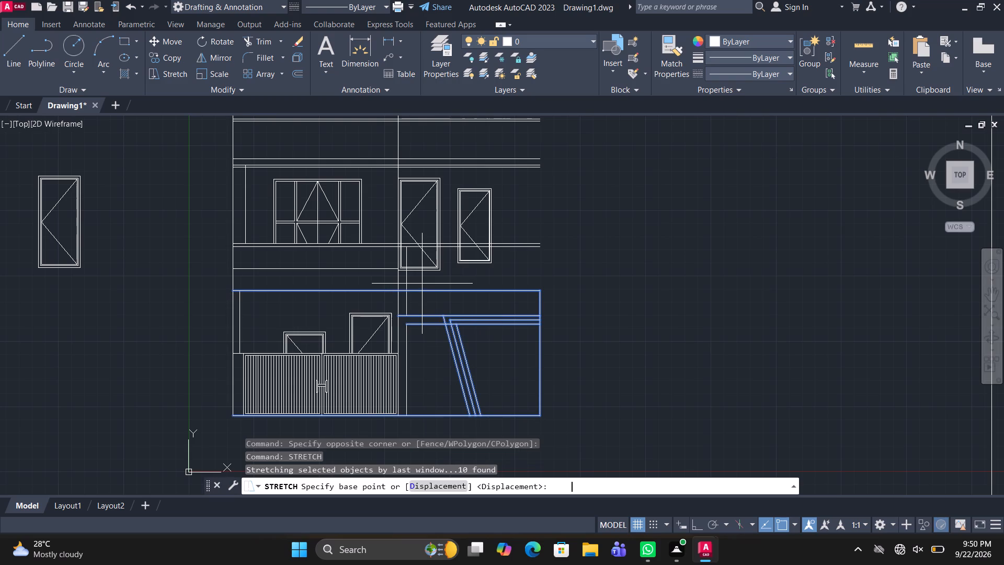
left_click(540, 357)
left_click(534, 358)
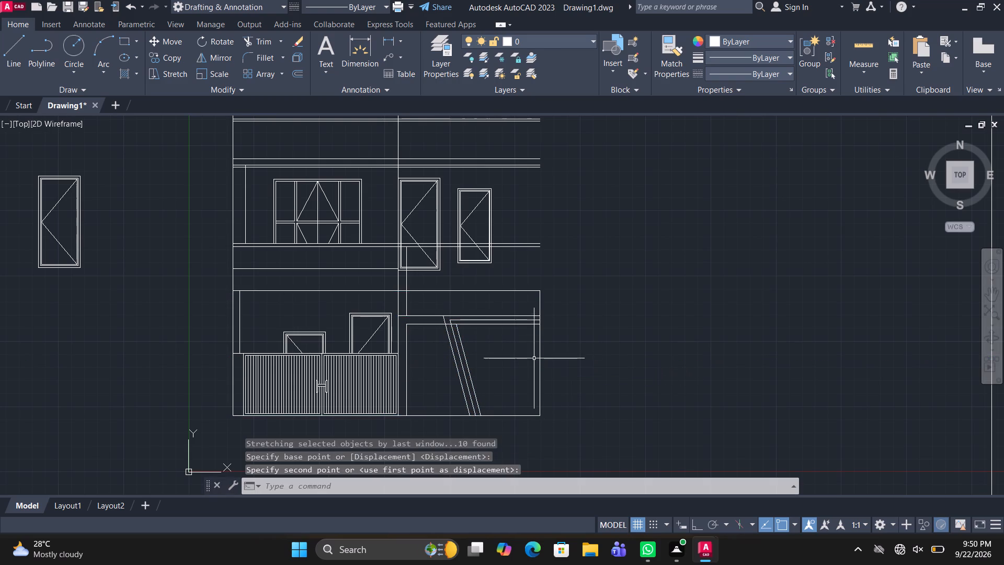
Stretch the ground storey's right bay, including its slanted lines and beam lines, horizontally outward from its outer right wall.
left_click_drag(562, 434, 557, 435)
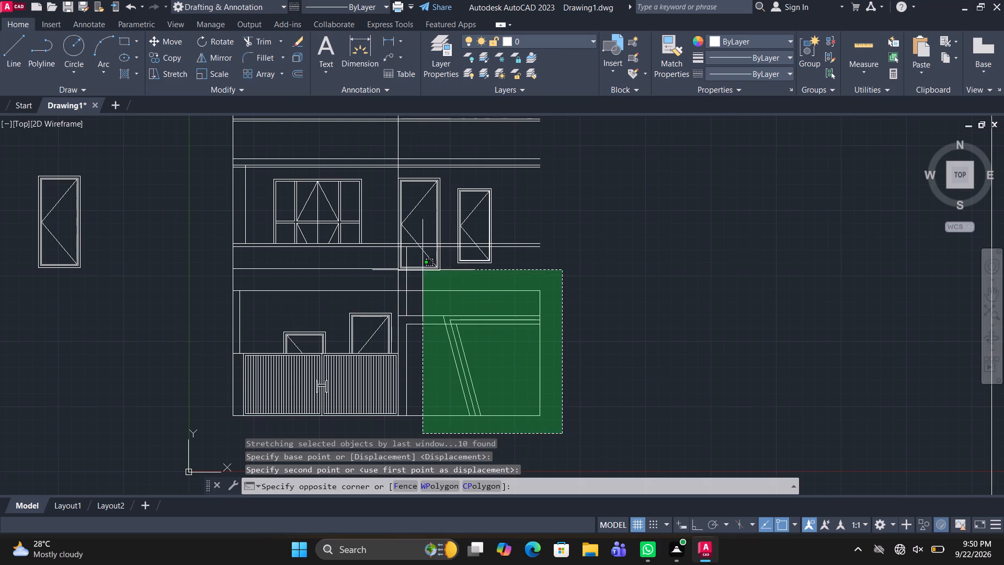
left_click(422, 271)
key("s")
type("TR")
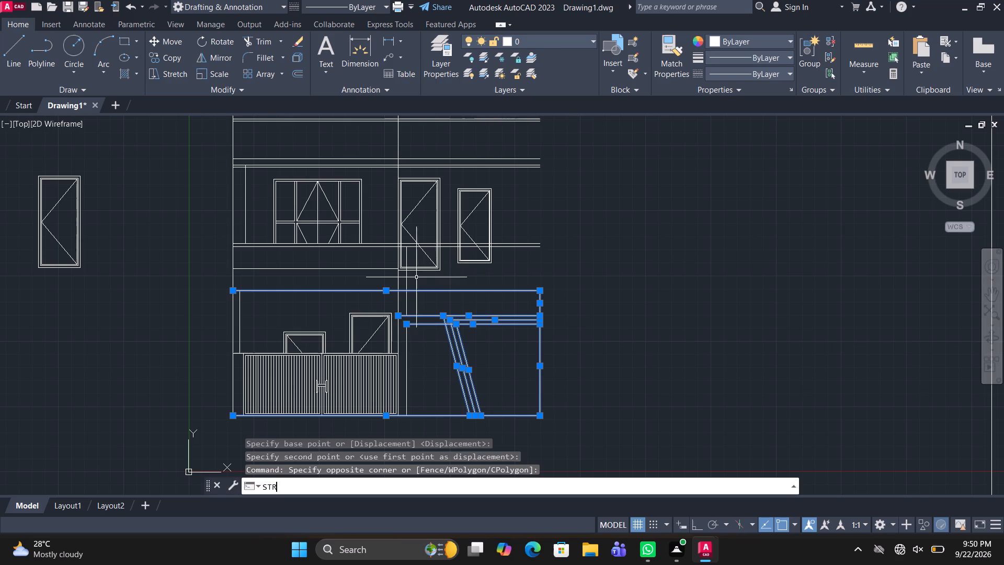
key("space")
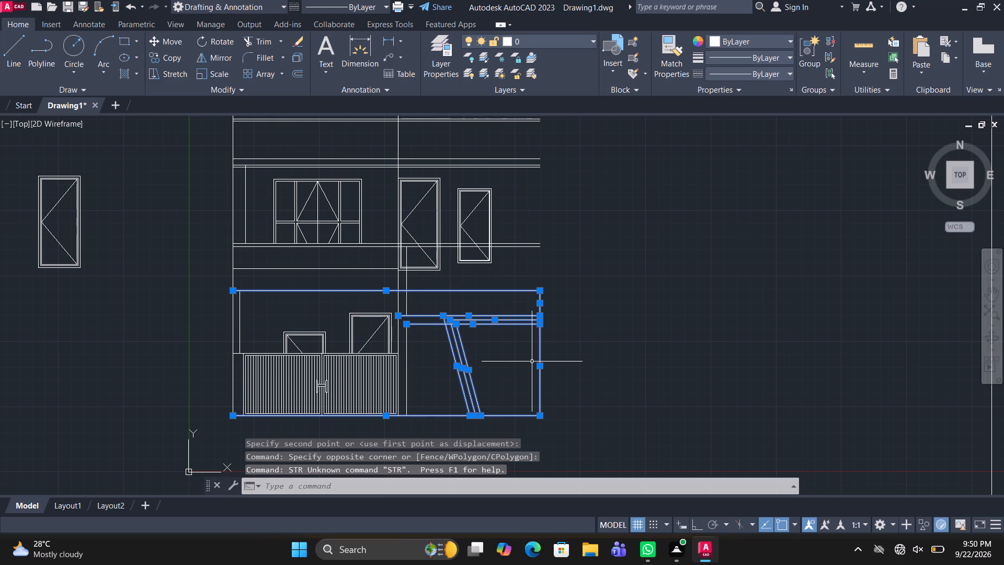
type("STR")
key("space")
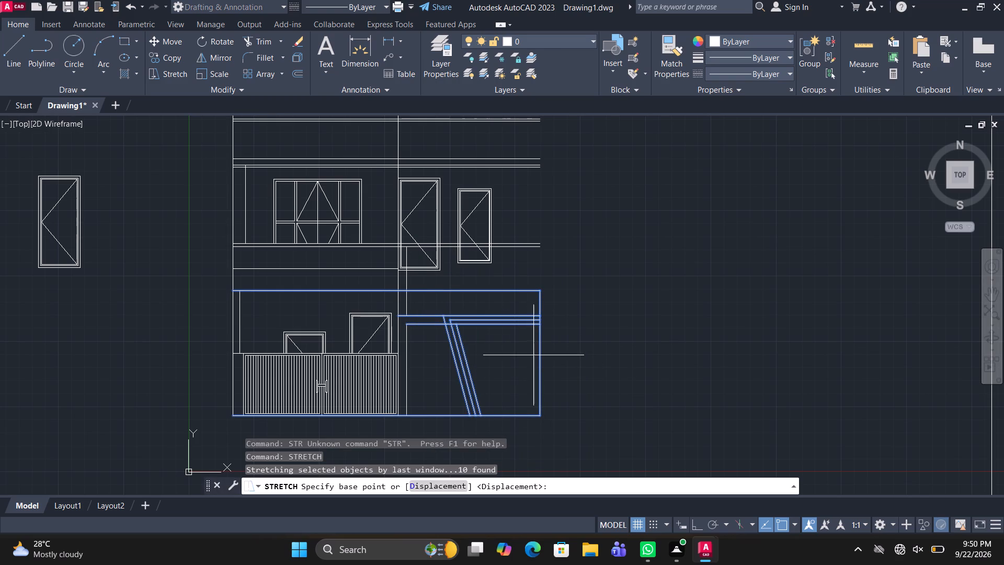
left_click(539, 369)
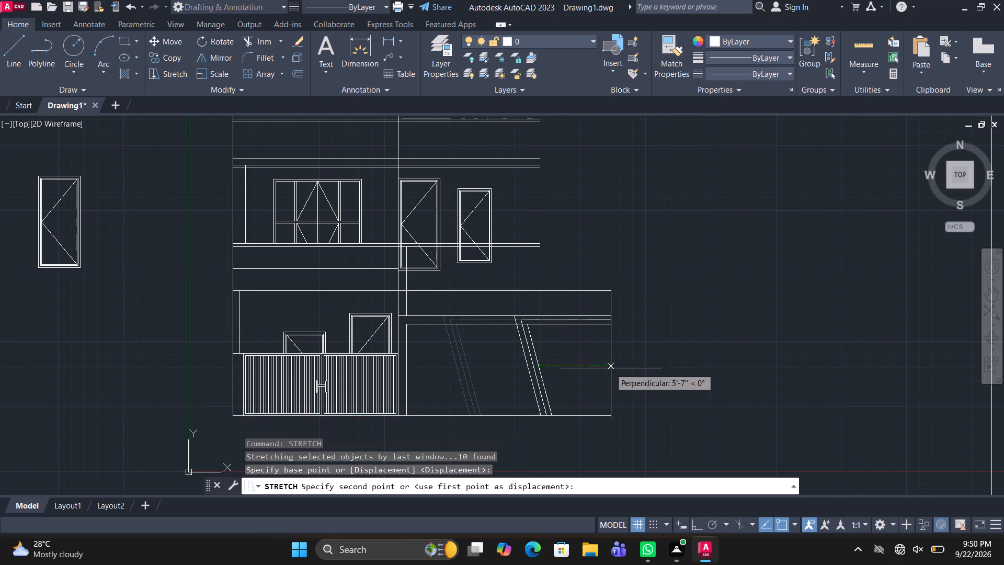
left_click(669, 360)
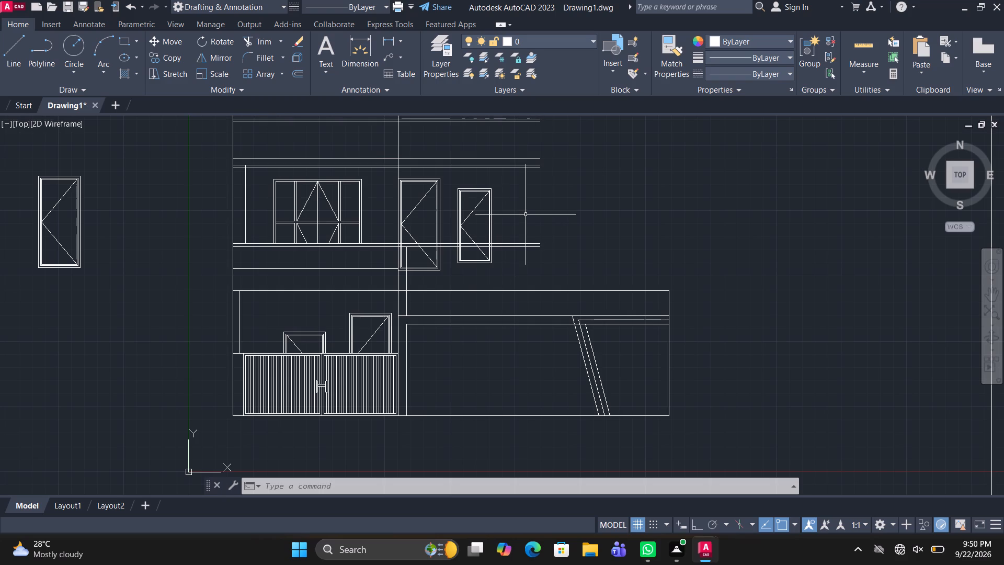
Draw a rectangle from the upper storey's ceiling line, overlapping the smaller window, out to a corner just above the widened ground bay.
type("RE")
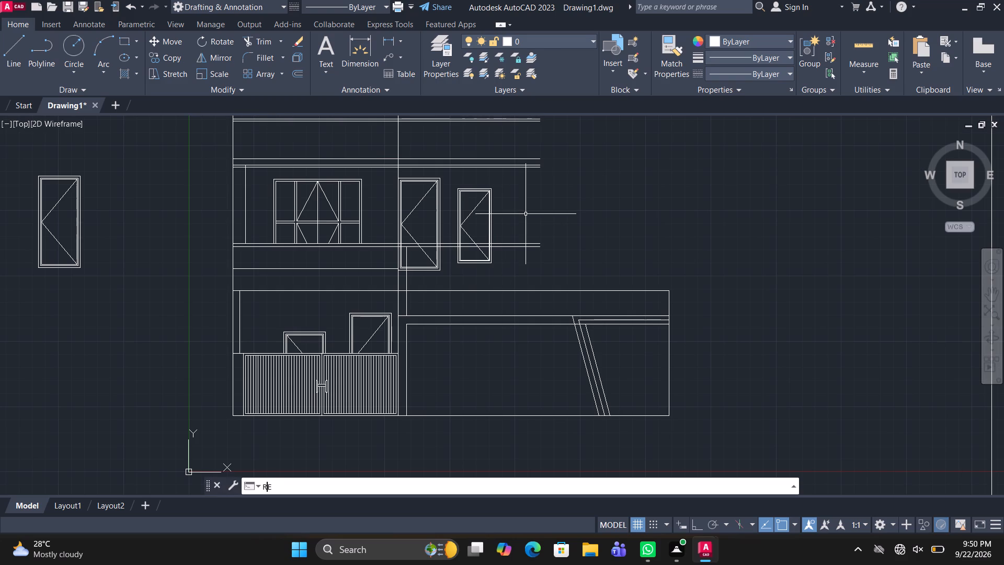
type("C")
key("space")
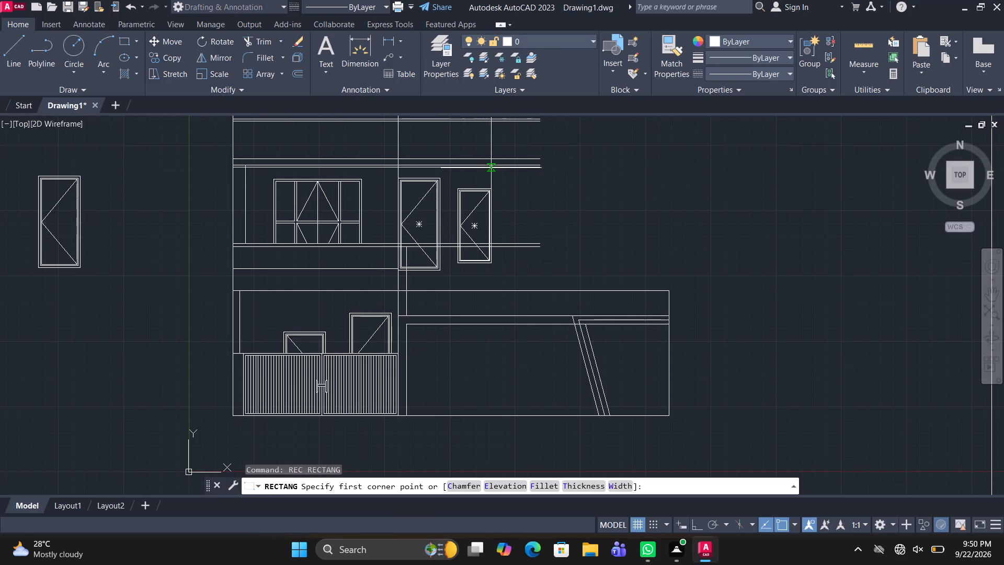
scroll(486, 167, "up", 1)
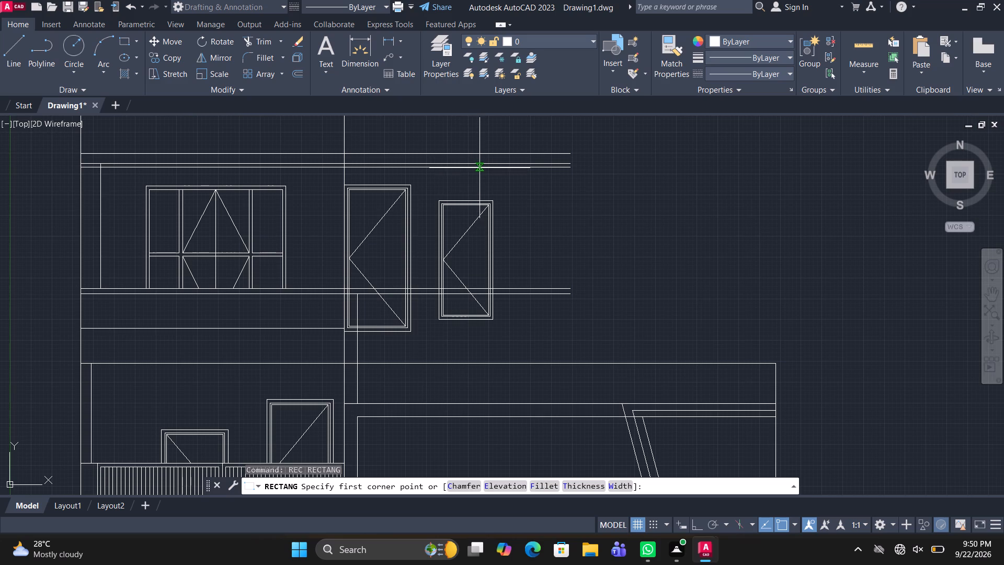
left_click(482, 166)
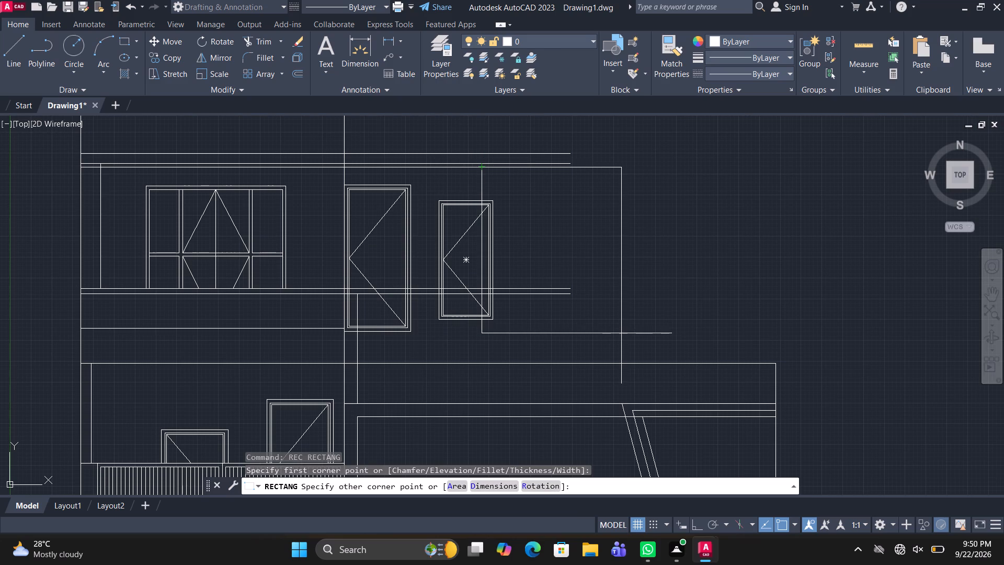
left_click(739, 345)
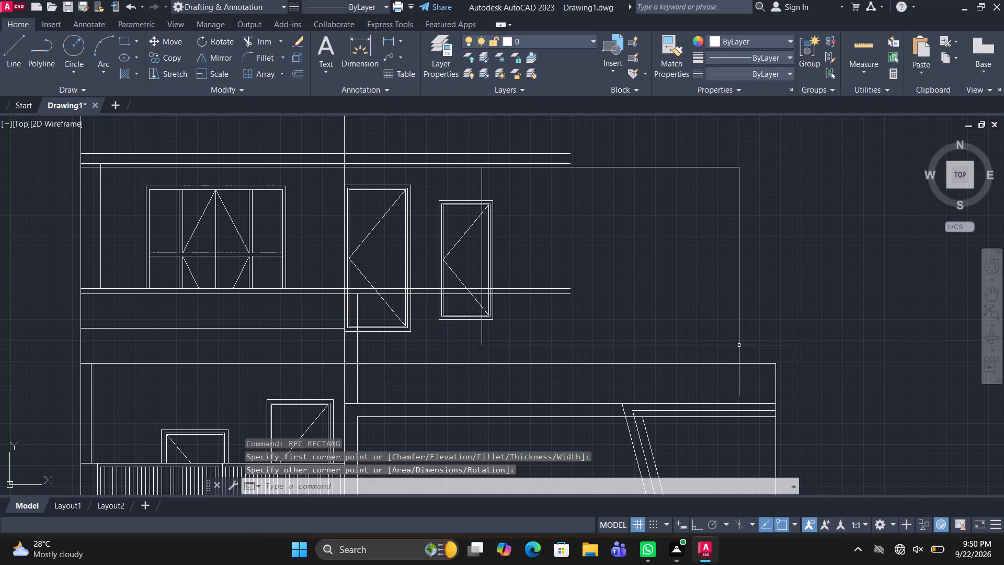
Trim the larger upper window and wall line below the floor band, and extend the lower ledge line to the offset vertical line.
type("TR")
key("space")
scroll(324, 437, "up", 1)
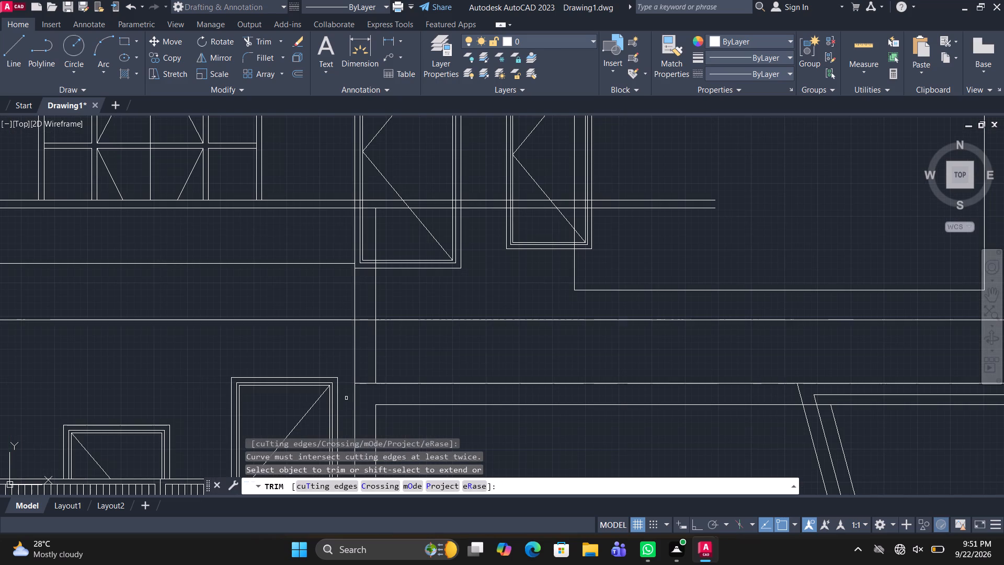
left_click_drag(395, 286, 408, 243)
left_click_drag(469, 241, 348, 243)
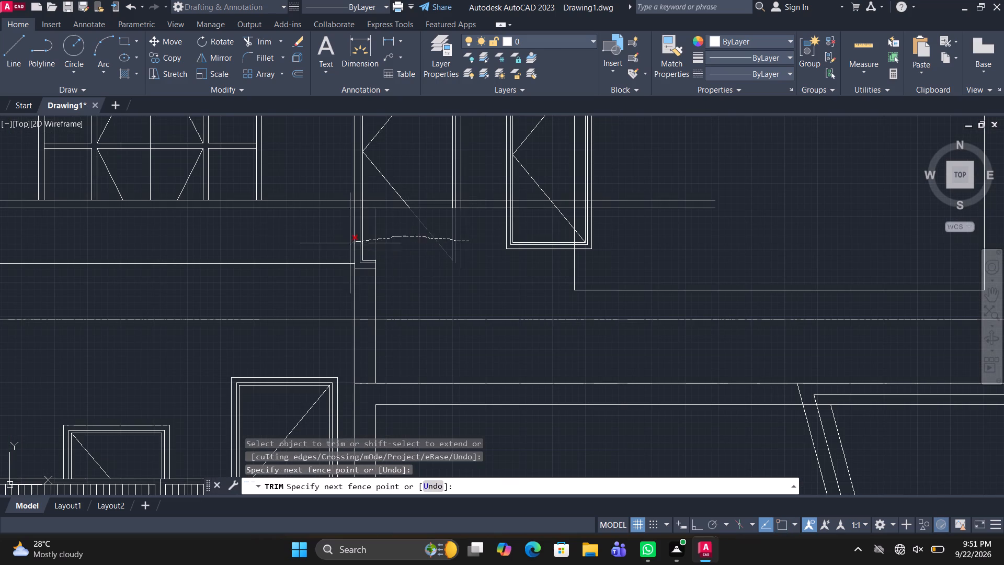
left_click_drag(348, 243, 327, 243)
left_click_drag(357, 255, 370, 267)
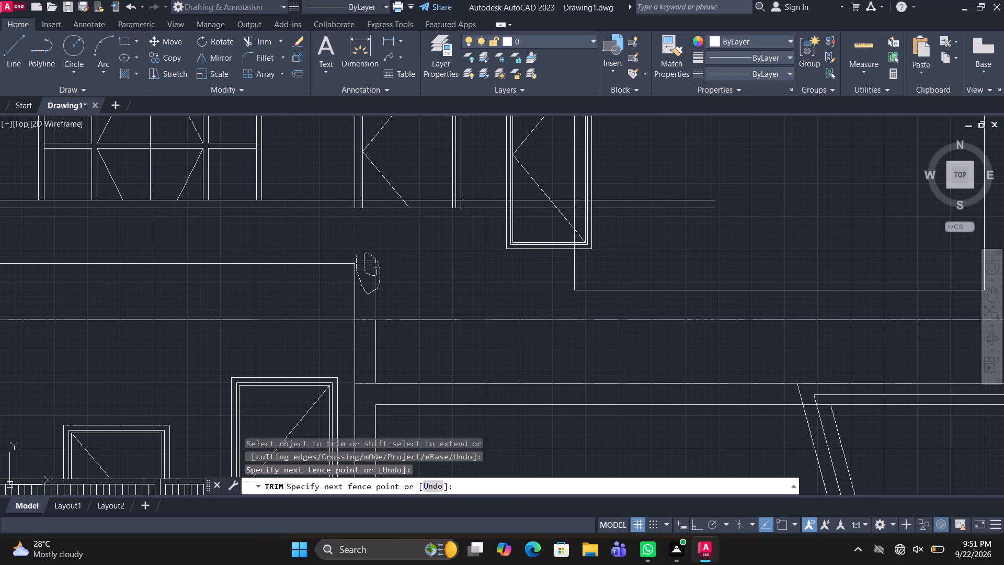
left_click(373, 261)
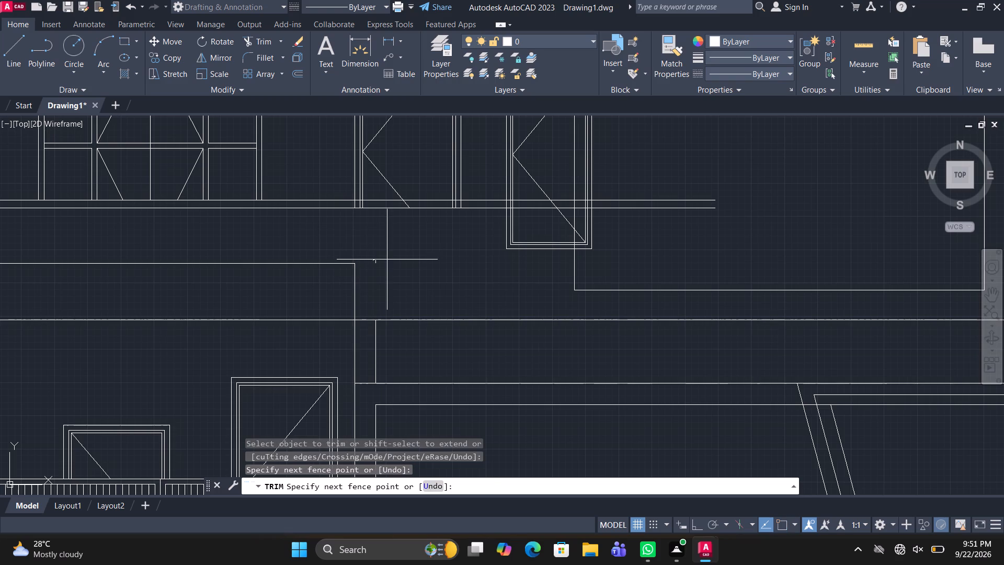
left_click(374, 332, "shift")
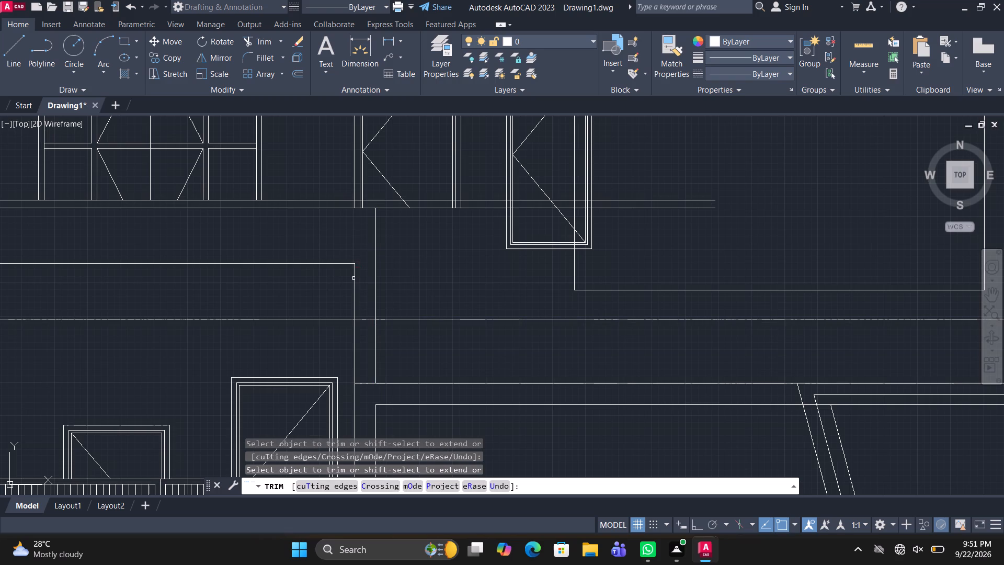
left_click(344, 265, "shift")
Trim the wall line and larger window remnants within the floor band, and the offset vertical line between the band and the ledge.
scroll(374, 208, "up", 1)
left_click_drag(359, 206, 323, 204)
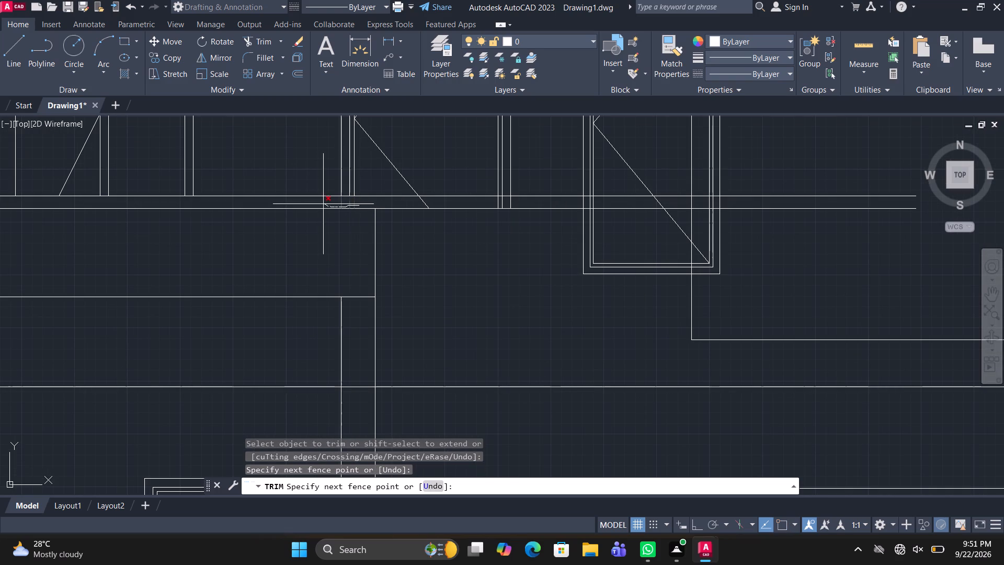
left_click_drag(361, 240, 444, 256)
left_click_drag(517, 202, 510, 204)
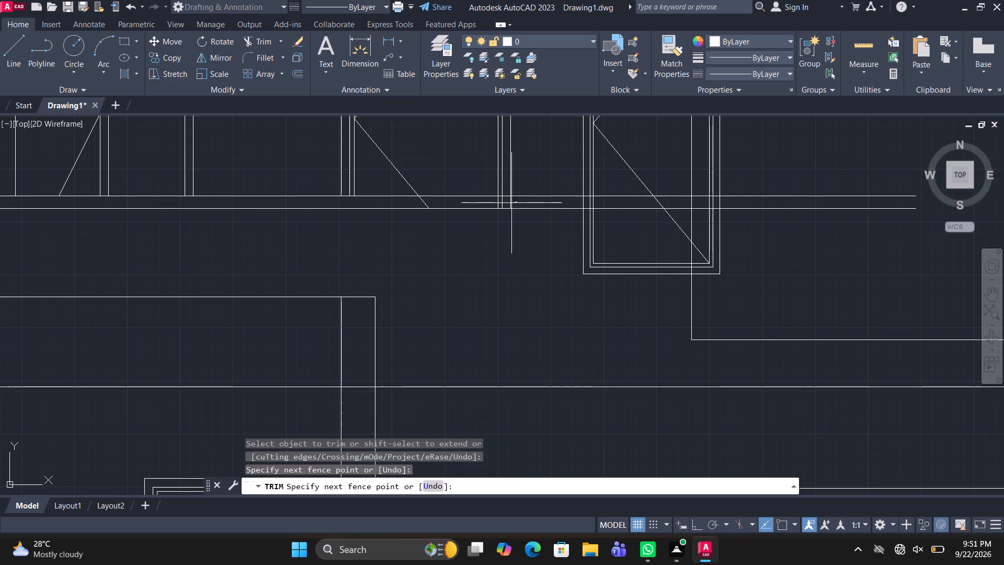
left_click_drag(510, 204, 497, 202)
left_click(426, 202)
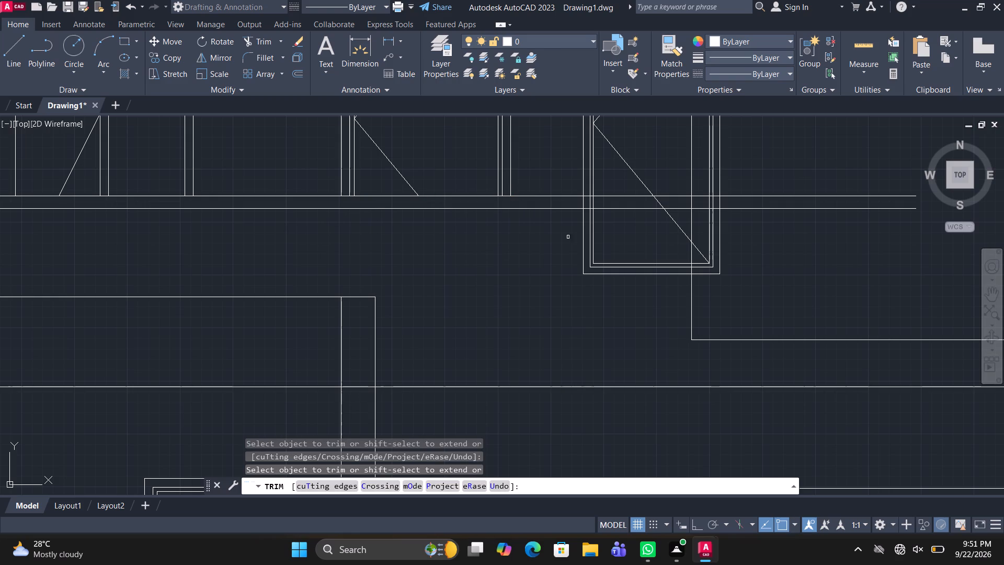
Trim the smaller upper window's frame and diagonal below and within the floor band, keeping the rectangle's left edge continuous.
left_click_drag(548, 238, 734, 248)
left_click_drag(724, 254, 555, 277)
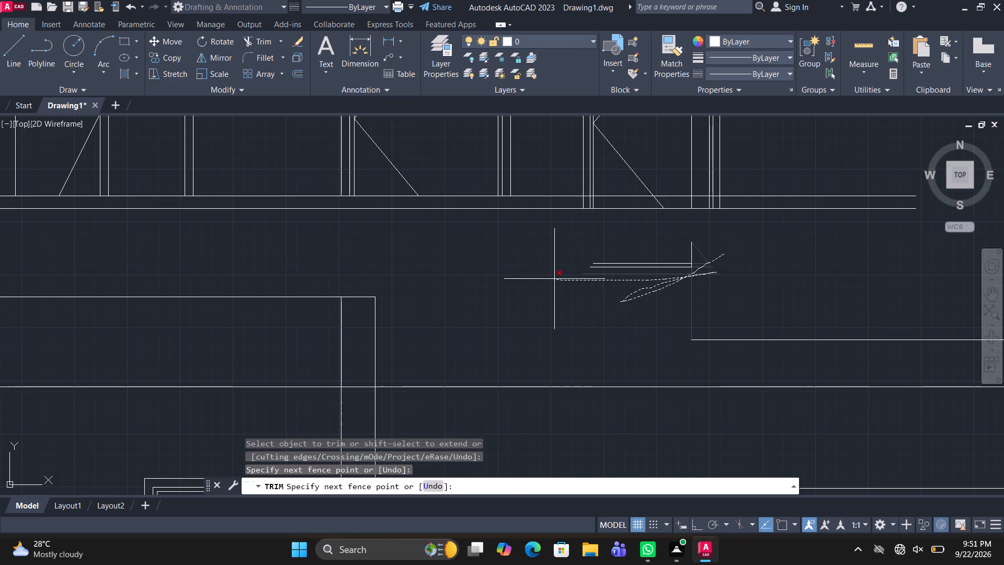
left_click_drag(555, 277, 683, 278)
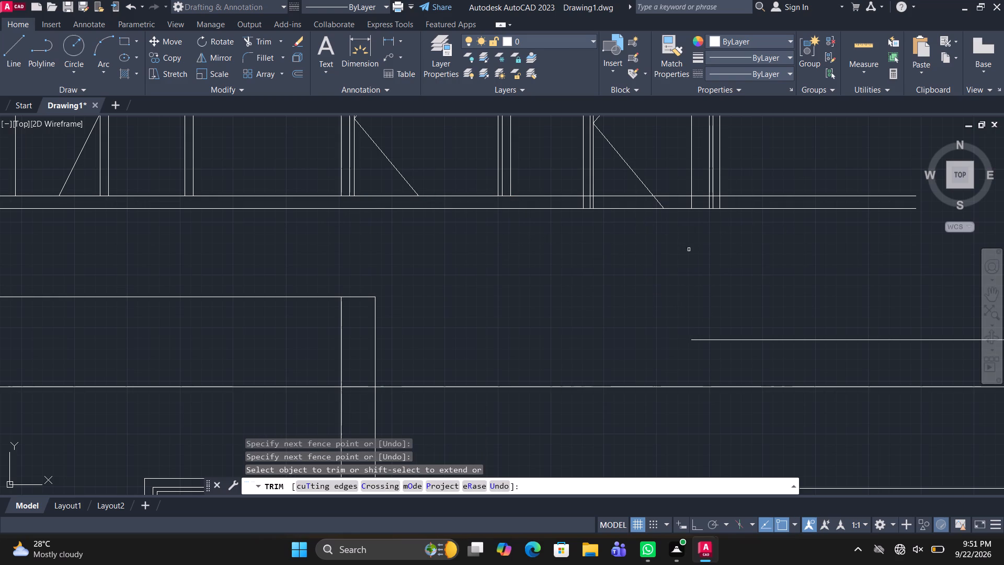
left_click_drag(612, 202, 553, 208)
left_click_drag(651, 206, 729, 201)
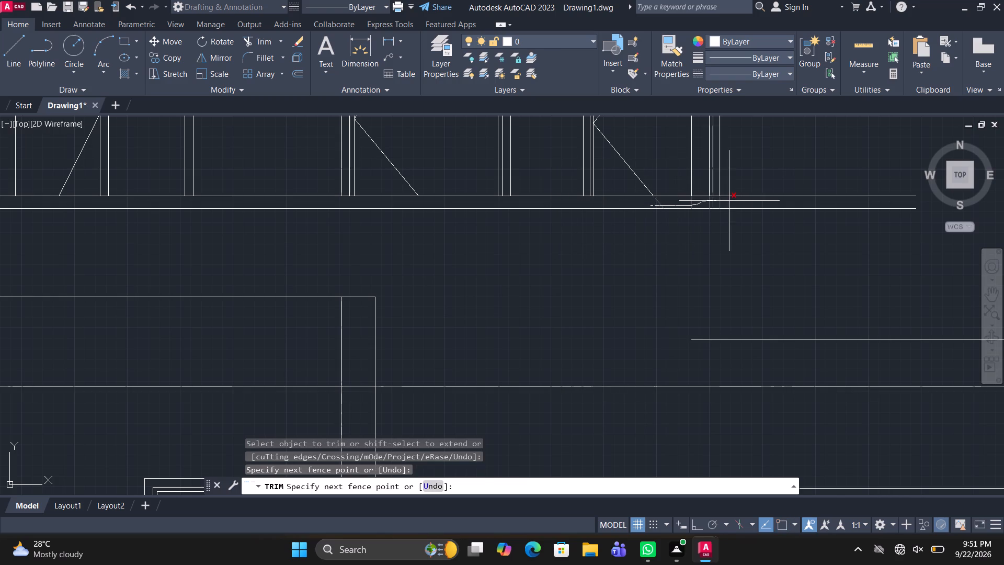
left_click_drag(729, 201, 729, 201)
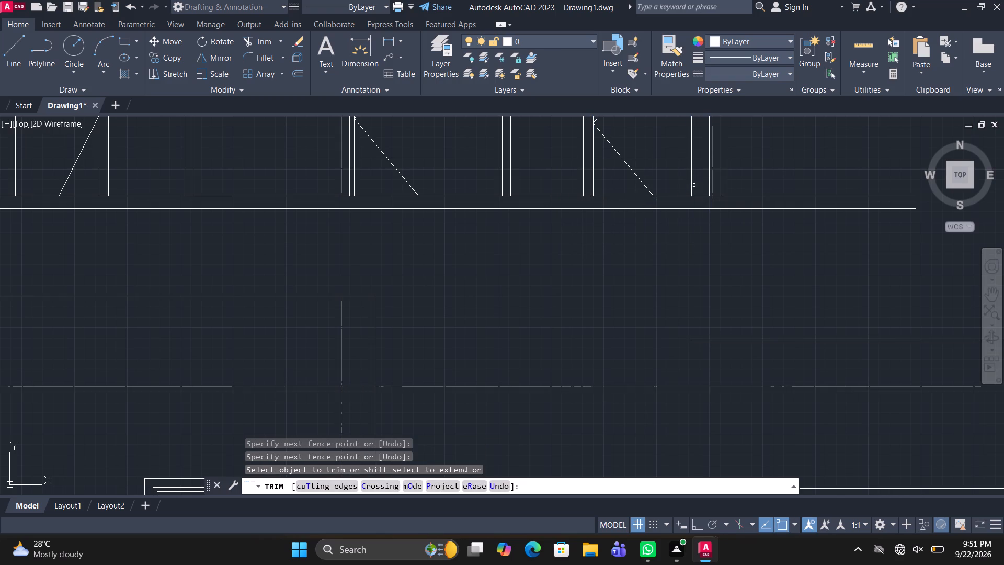
left_click_drag(692, 185, 692, 193, "shift")
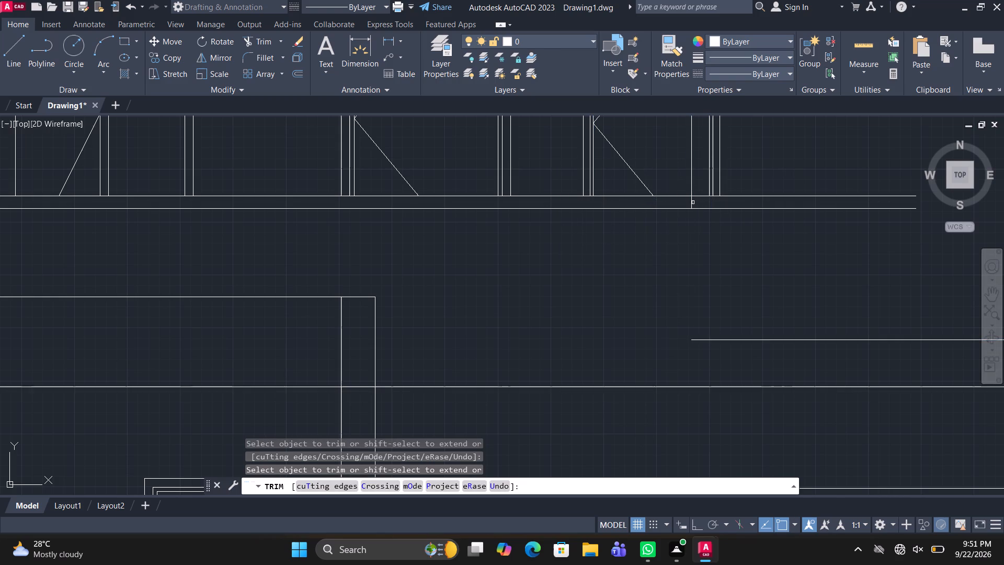
left_click_drag(691, 202, 686, 202, "shift")
Trim the floor band lines and the smaller window's frame and diagonal where they extend past the rectangle's left edge.
scroll(725, 245, "down", 2)
middle_click_drag(725, 257, 718, 259)
middle_click(543, 258)
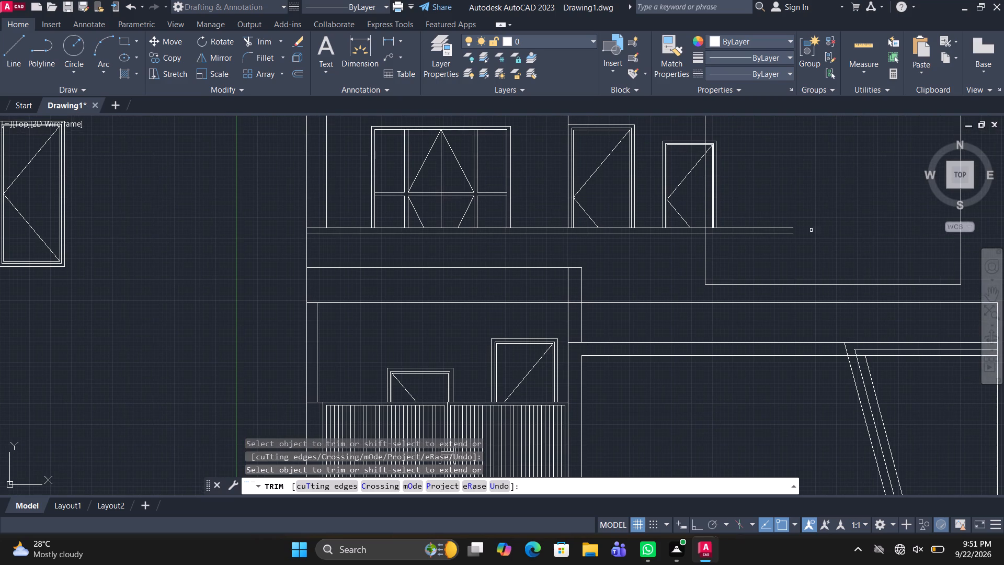
left_click_drag(737, 241, 714, 195)
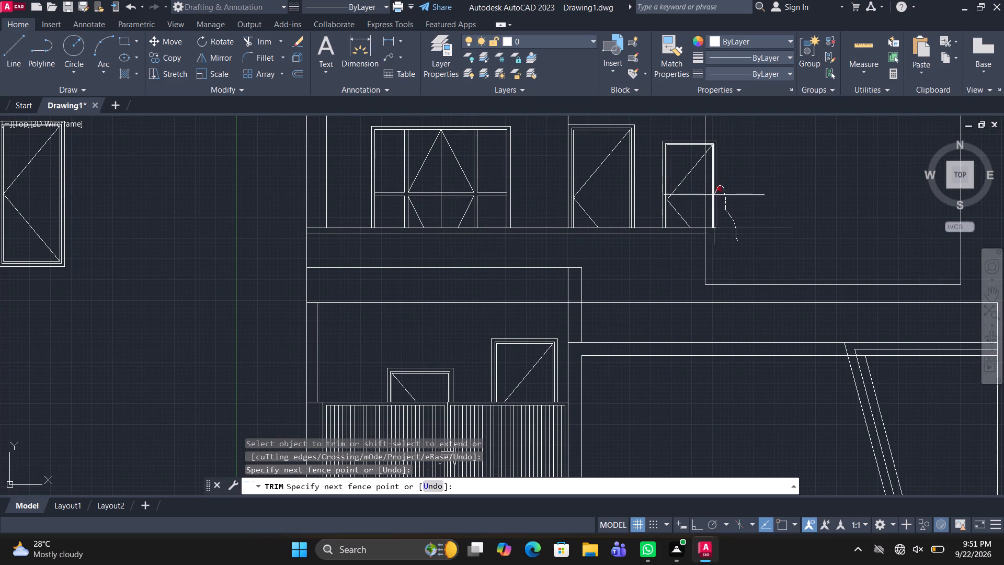
left_click_drag(714, 195, 706, 205)
left_click_drag(709, 153, 709, 137)
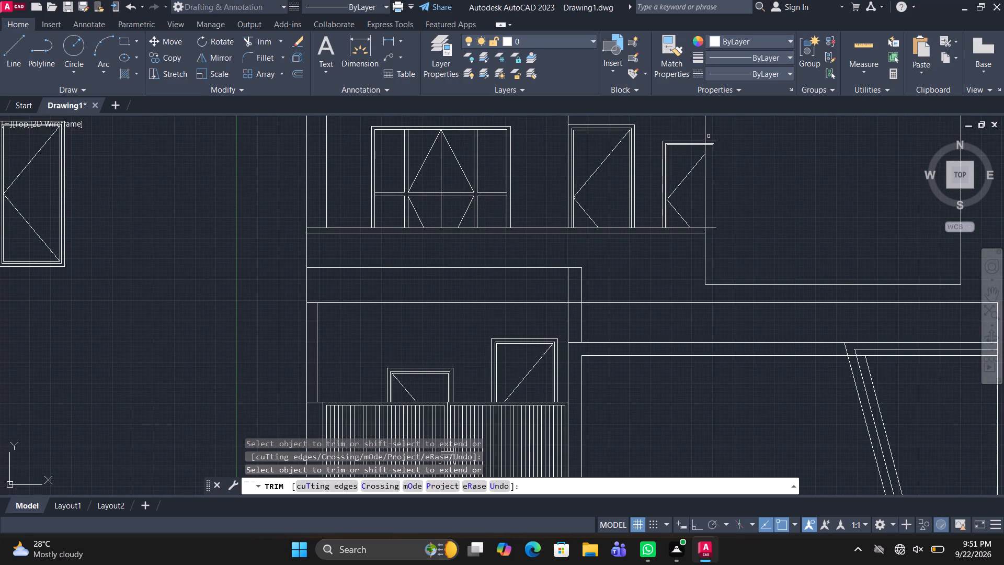
left_click_drag(709, 137, 714, 162)
left_click_drag(713, 152, 718, 167)
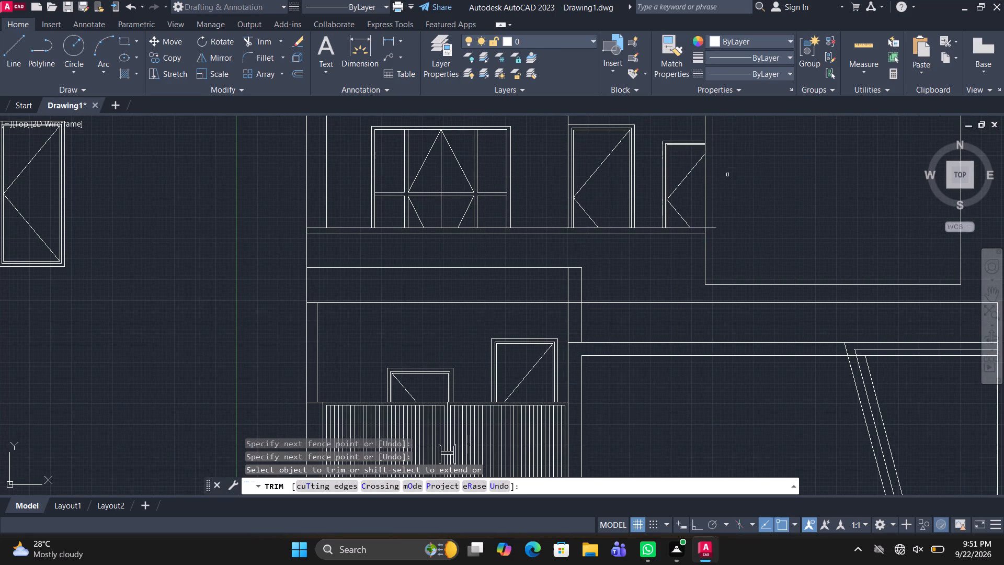
left_click_drag(716, 247, 710, 211)
scroll(734, 227, "down", 1)
middle_click_drag(744, 225, 729, 231)
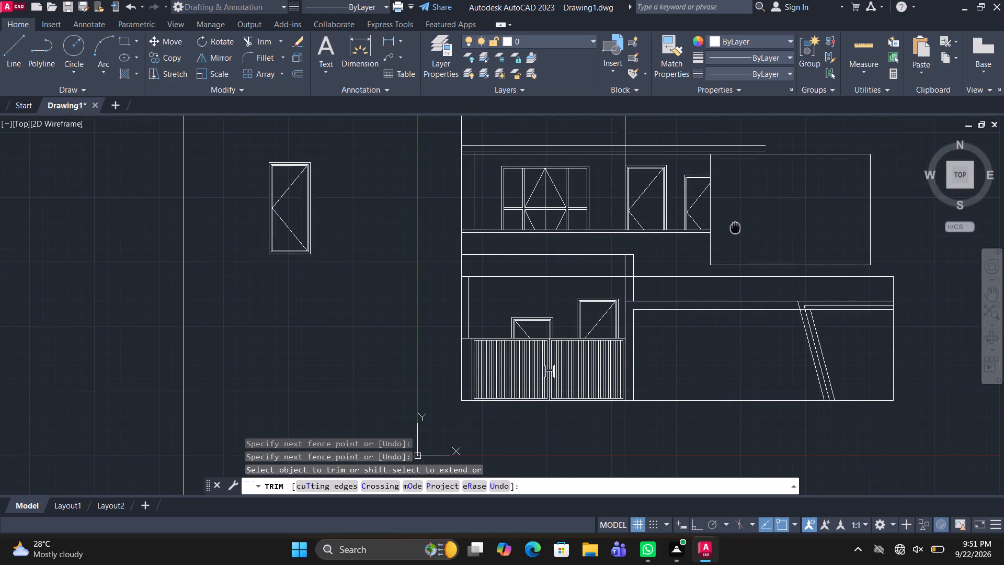
middle_click_drag(729, 231, 712, 233)
middle_click_drag(682, 234, 583, 234)
key("Escape")
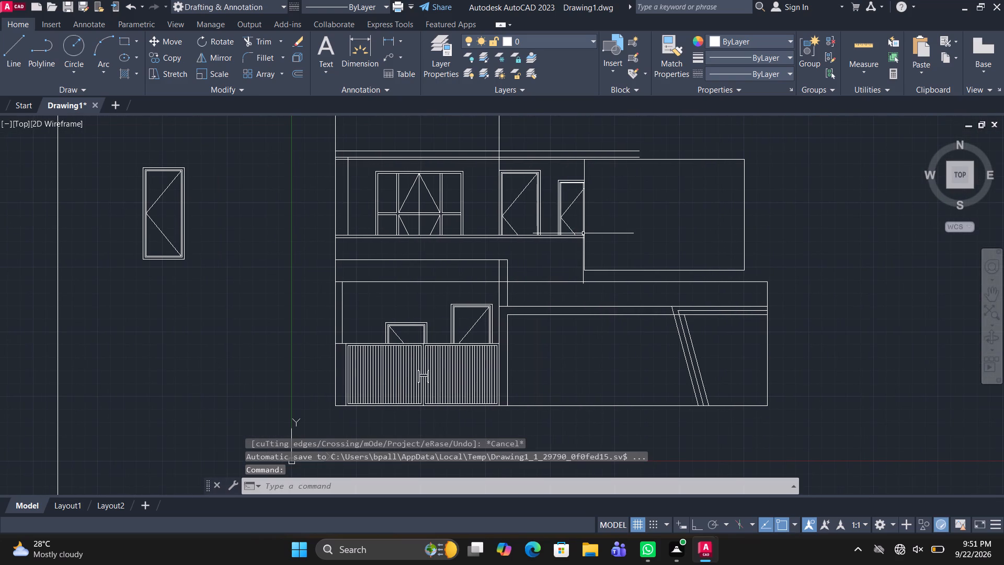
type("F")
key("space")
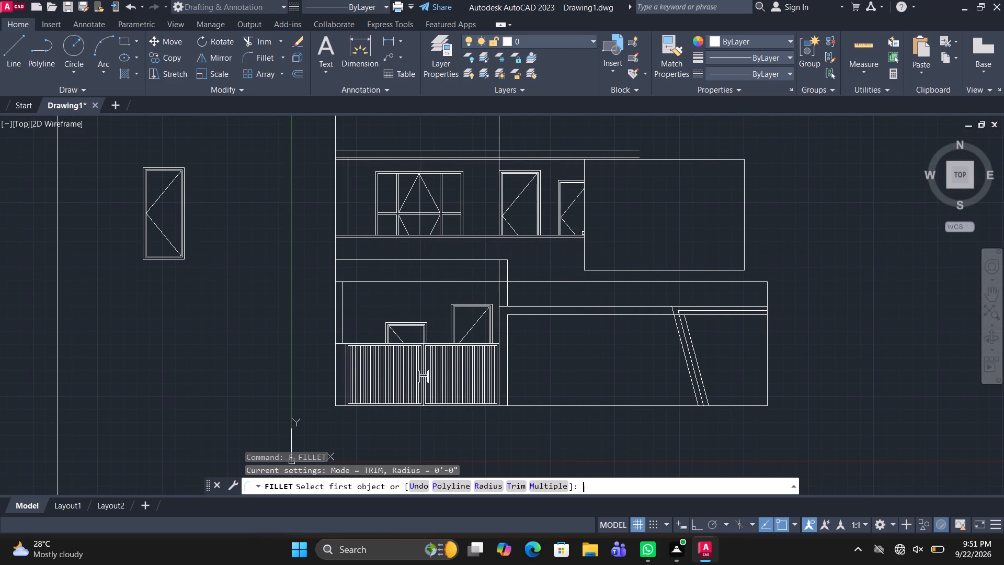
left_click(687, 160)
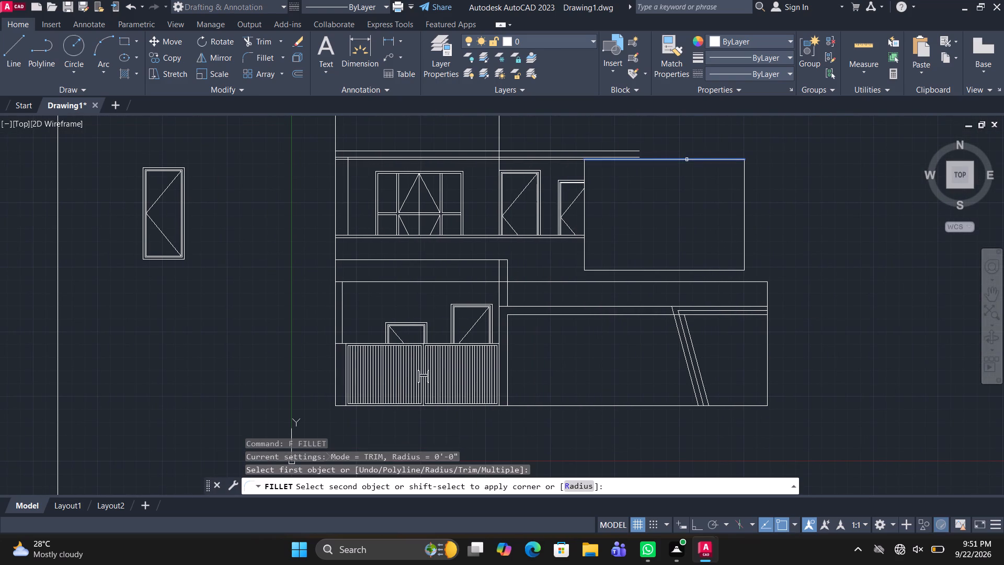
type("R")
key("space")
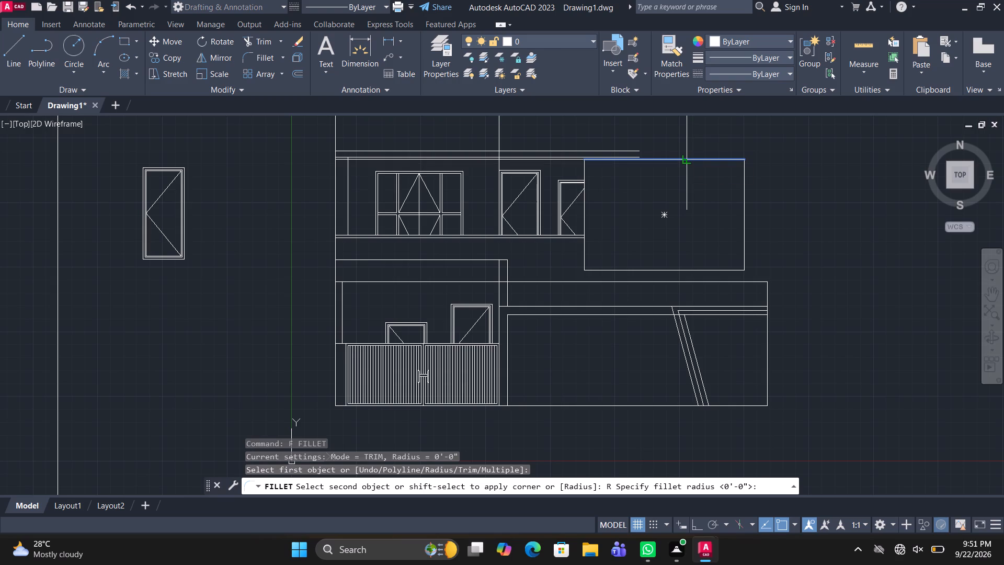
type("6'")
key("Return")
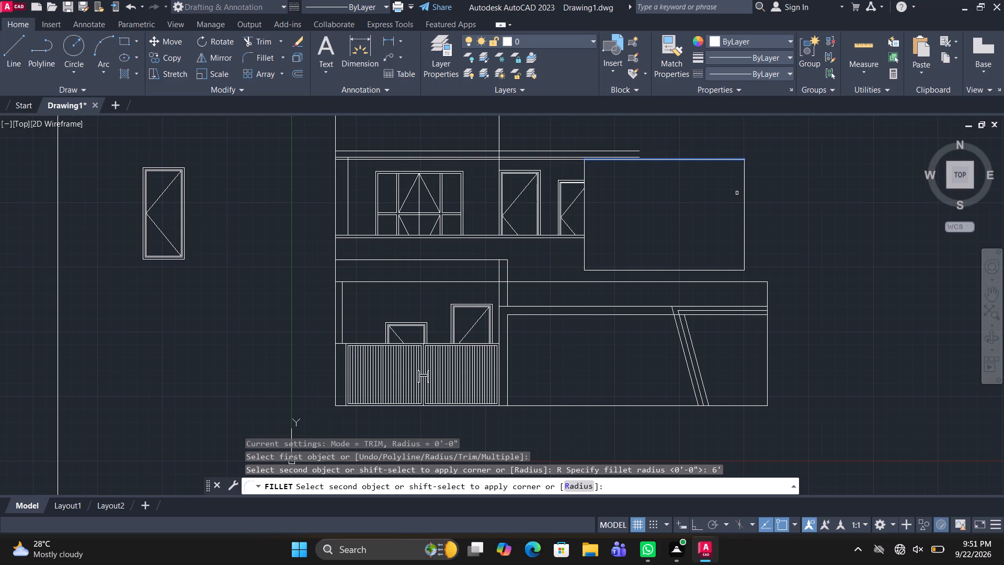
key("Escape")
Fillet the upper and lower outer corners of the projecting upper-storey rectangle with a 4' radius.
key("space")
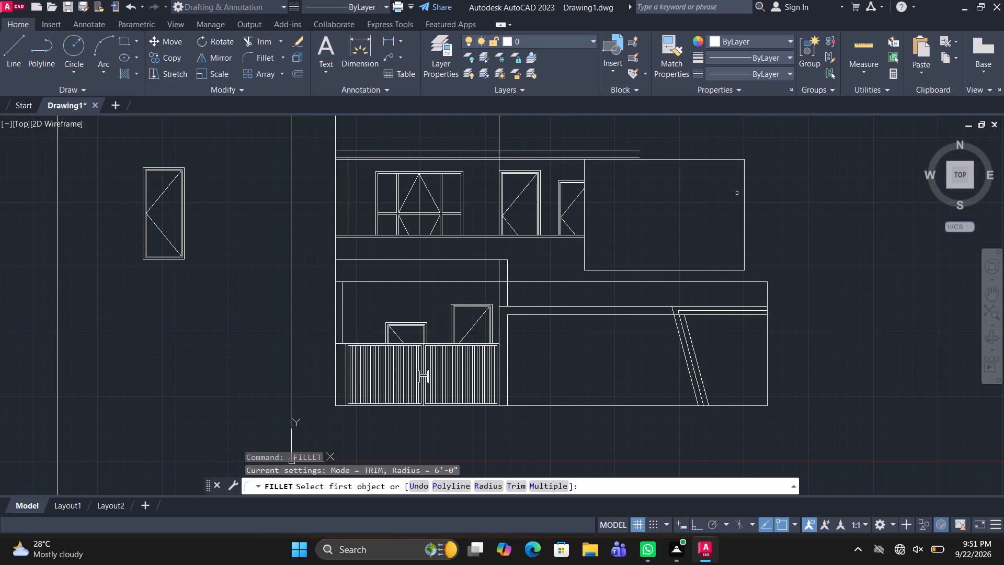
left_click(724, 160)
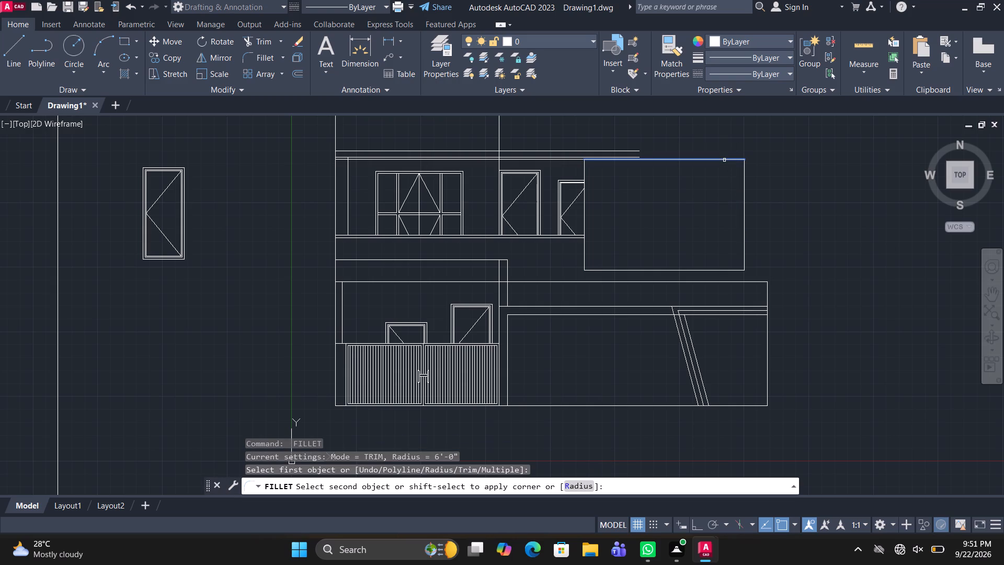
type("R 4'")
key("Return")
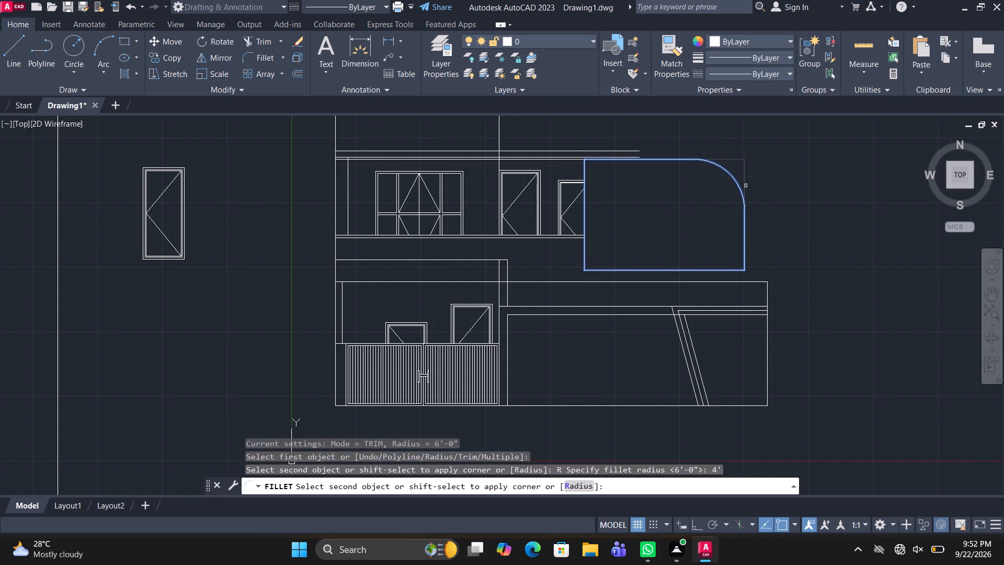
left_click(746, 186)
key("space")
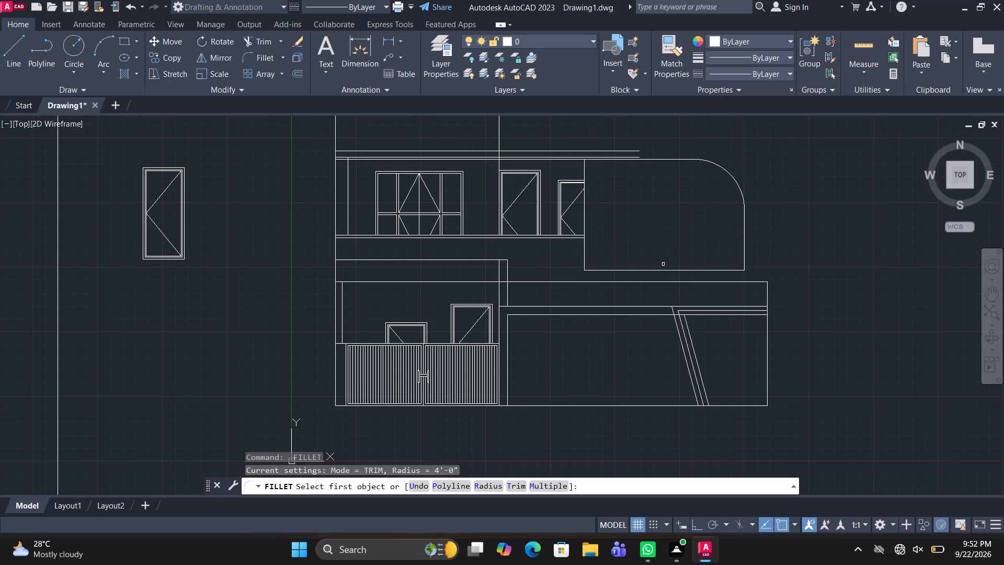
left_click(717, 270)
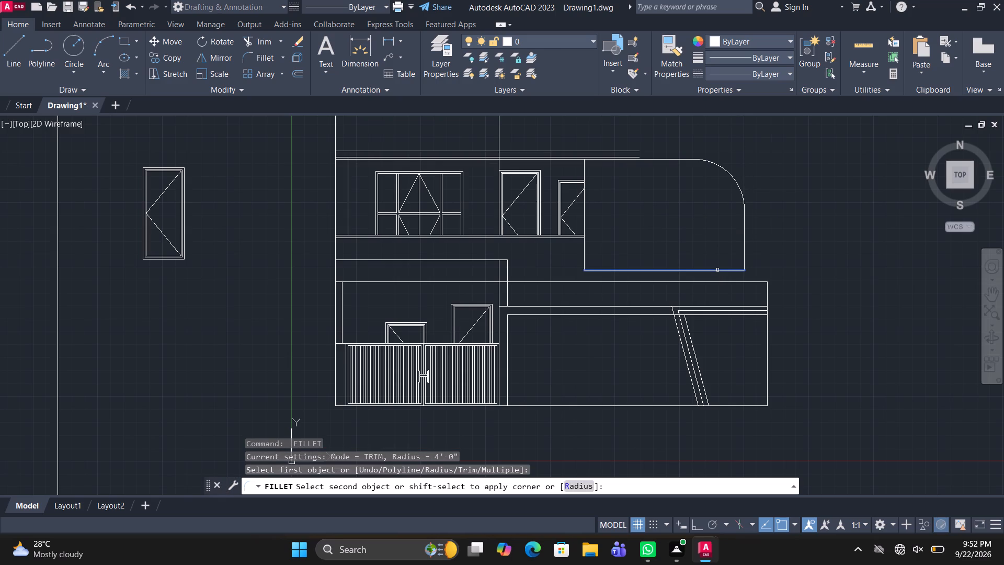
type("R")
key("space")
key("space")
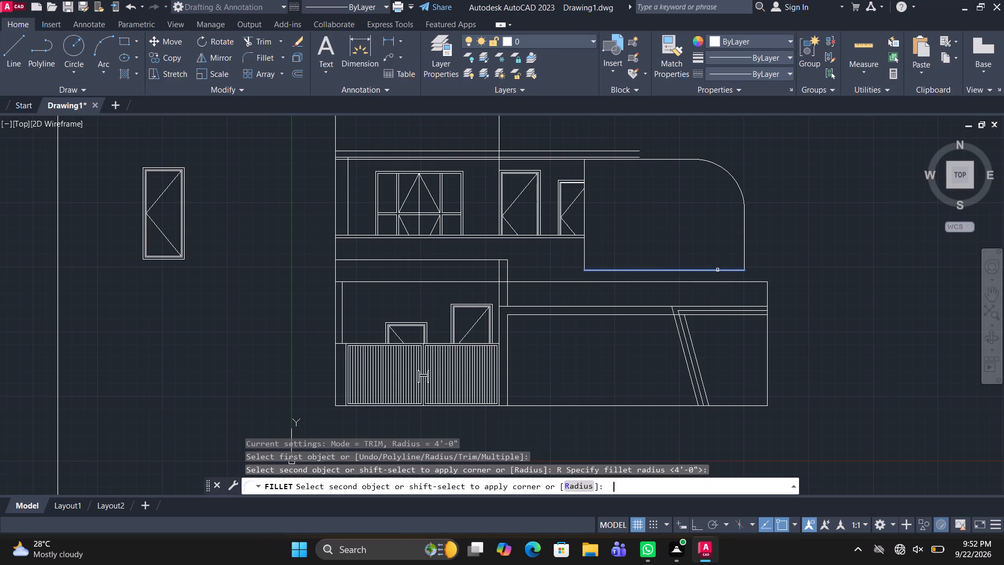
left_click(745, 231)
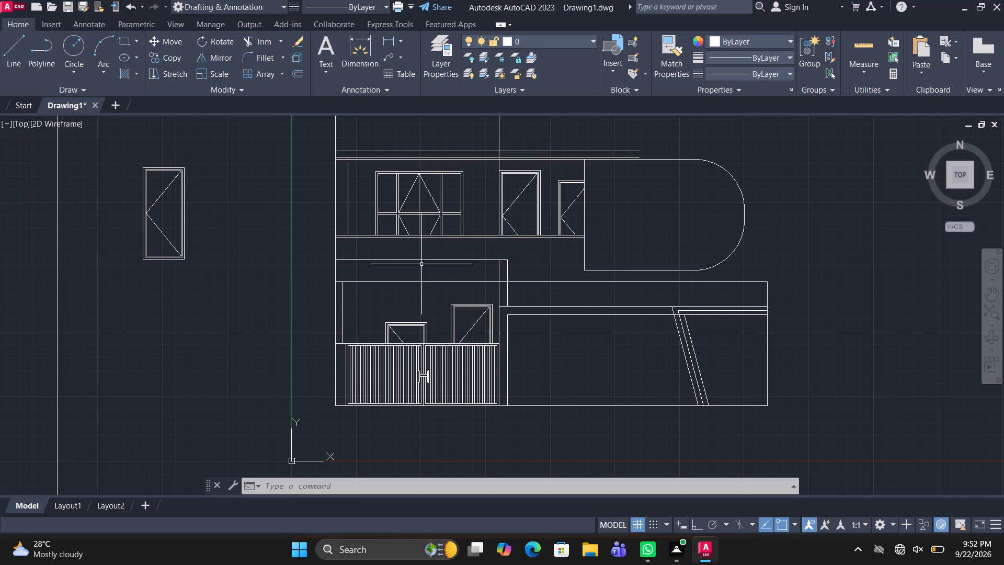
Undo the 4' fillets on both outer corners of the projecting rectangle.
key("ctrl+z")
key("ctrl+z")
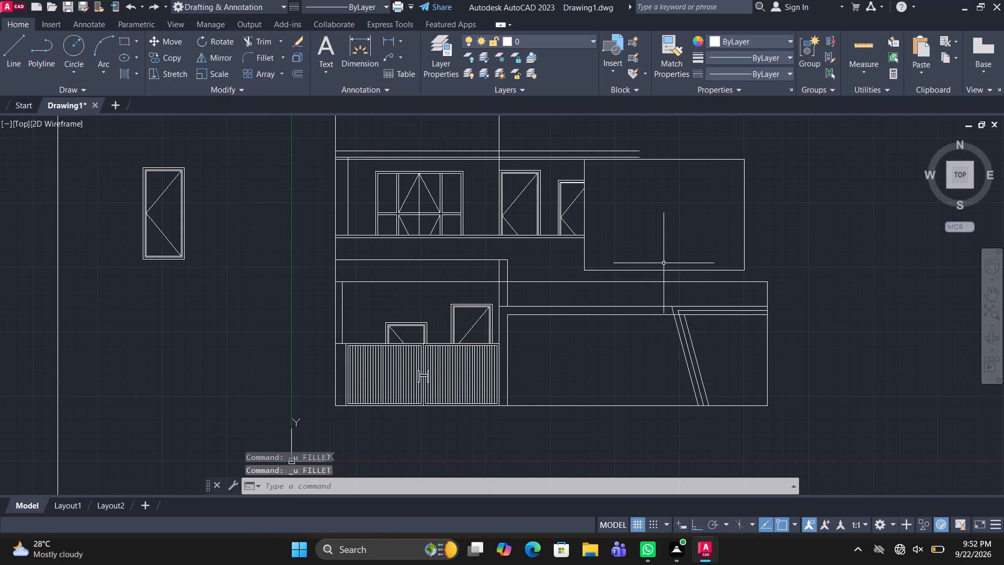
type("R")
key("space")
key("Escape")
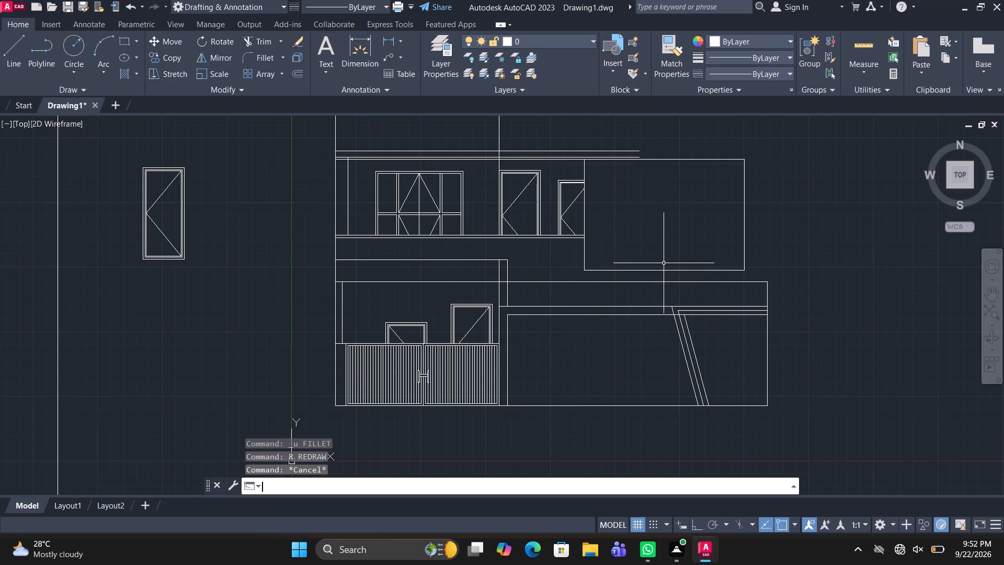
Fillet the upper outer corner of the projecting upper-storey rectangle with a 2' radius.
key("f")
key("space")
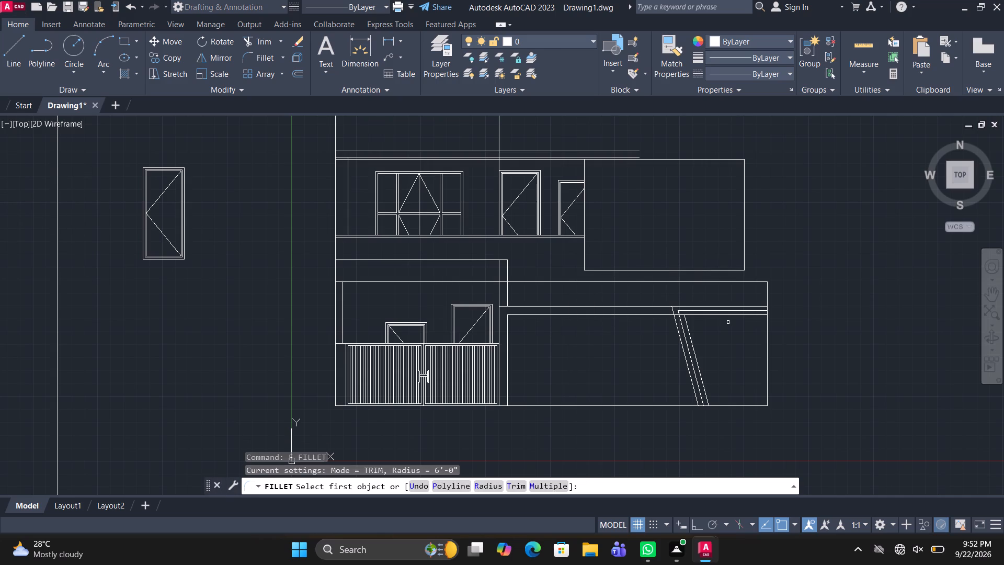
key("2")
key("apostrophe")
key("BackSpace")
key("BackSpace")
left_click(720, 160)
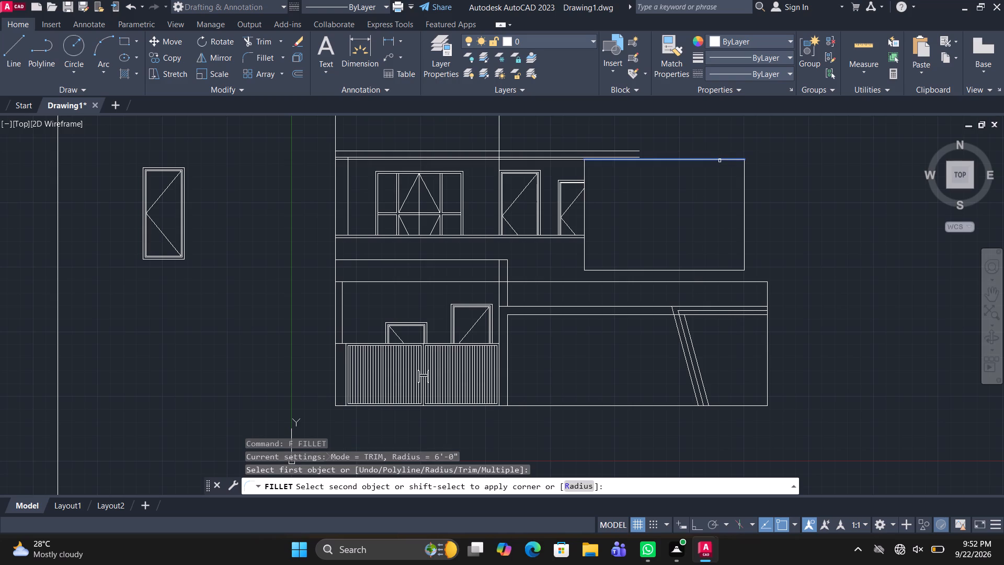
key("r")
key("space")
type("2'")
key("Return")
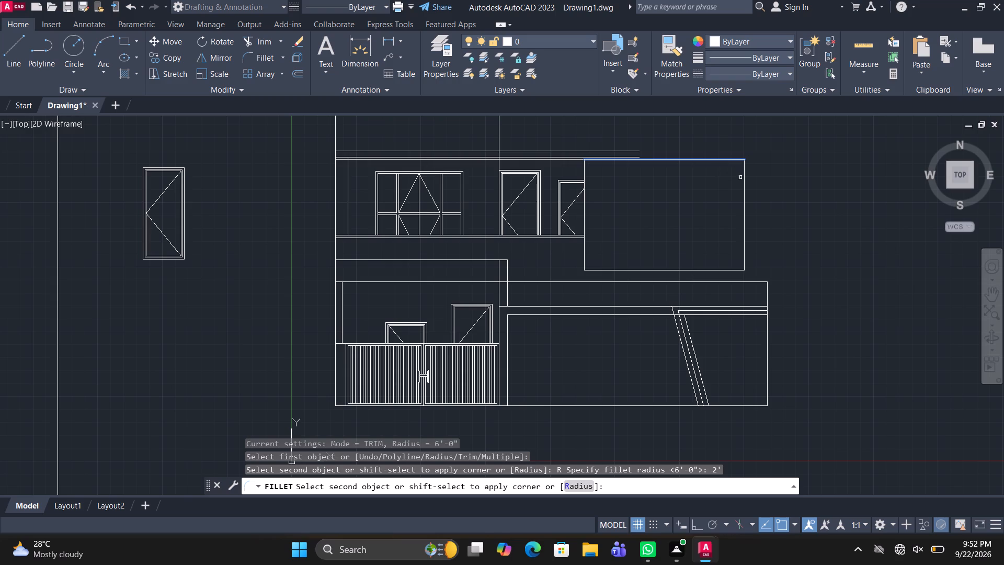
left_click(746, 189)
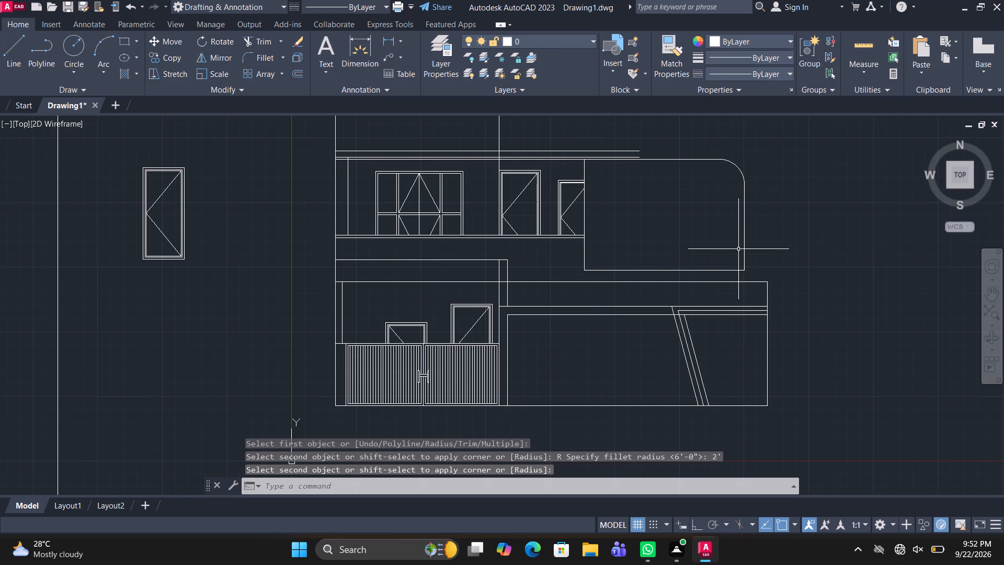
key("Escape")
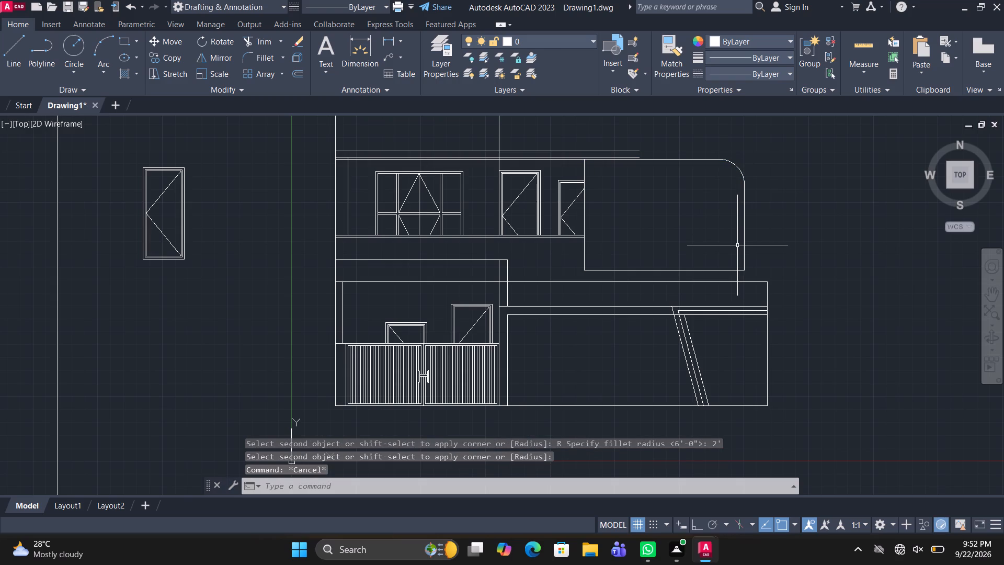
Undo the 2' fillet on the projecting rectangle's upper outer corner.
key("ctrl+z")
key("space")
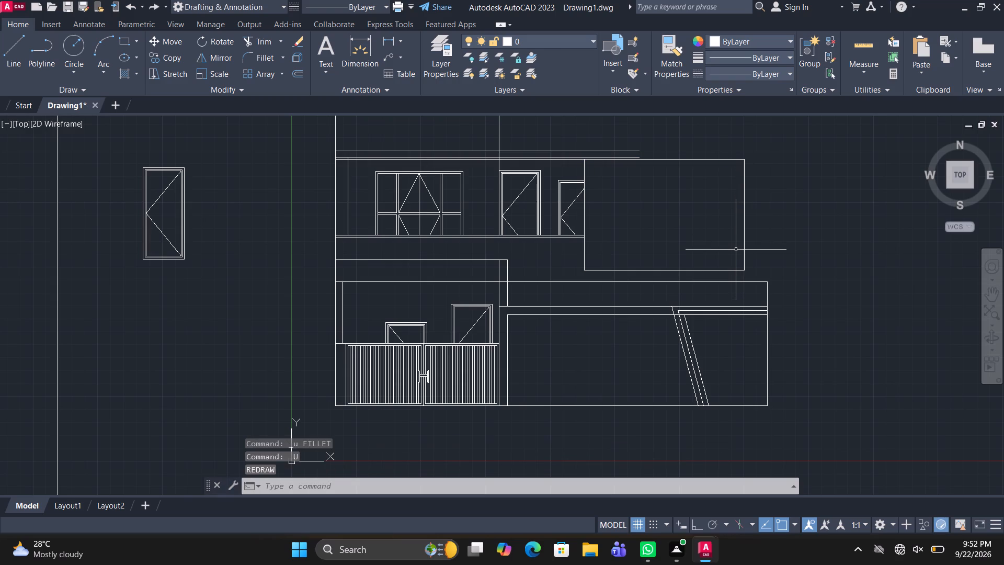
Fillet the upper outer corner of the projecting upper-storey rectangle with a 3' radius.
type("F")
key("space")
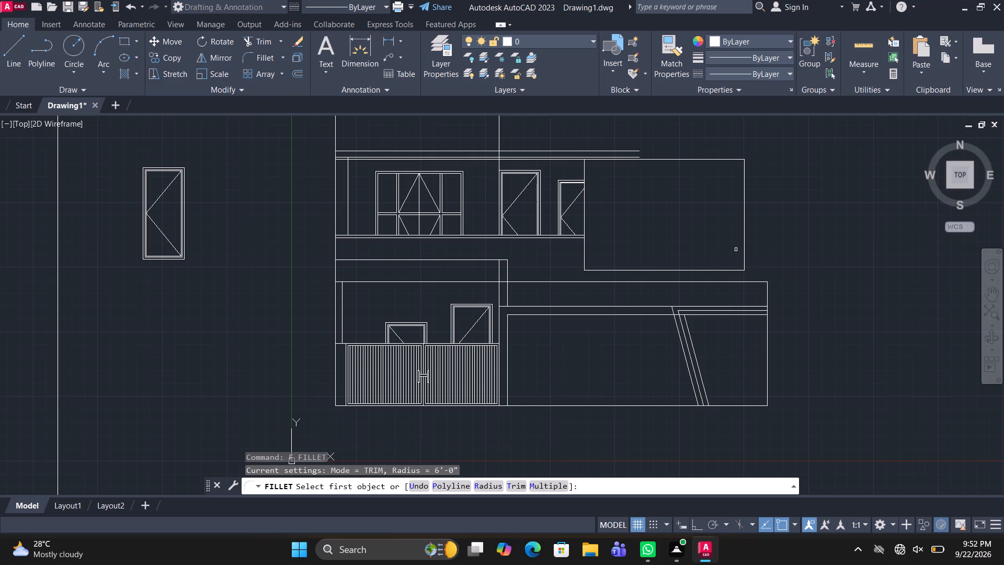
left_click(708, 160)
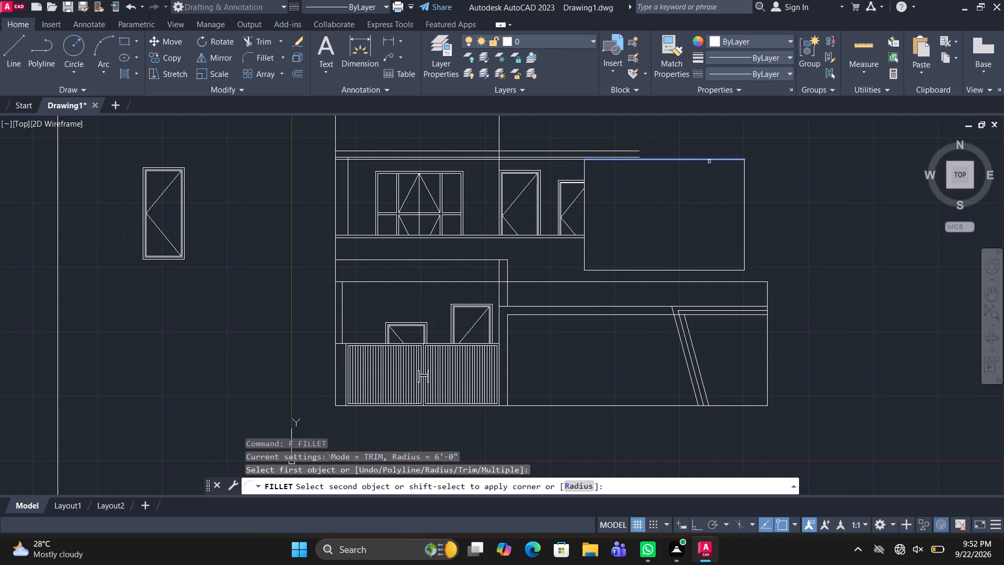
key("r")
key("space")
type("3'")
key("Return")
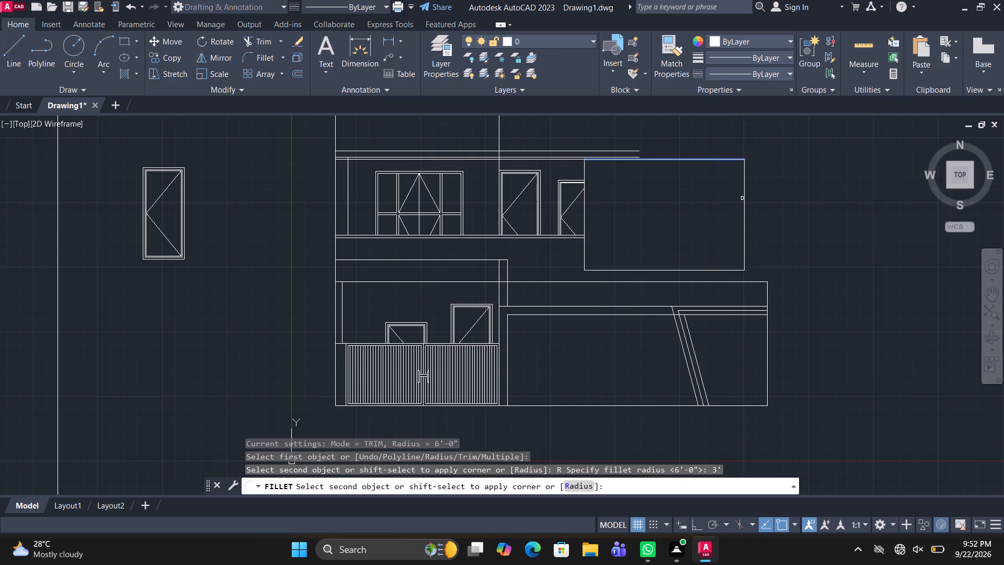
left_click(745, 199)
Fillet the lower outer corner of the projecting rectangle with the same 3' radius.
key("space")
key("space")
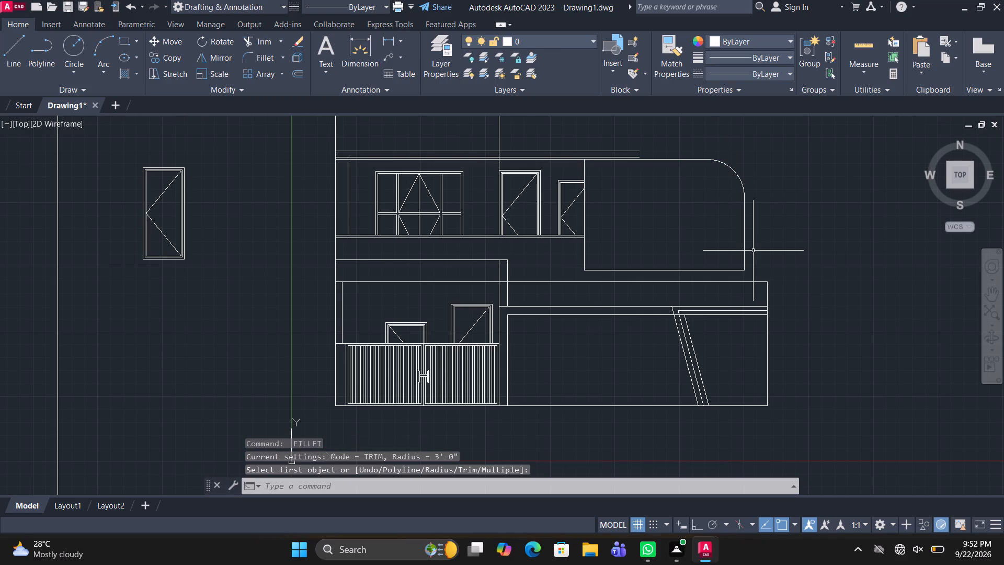
key("space")
left_click(720, 270)
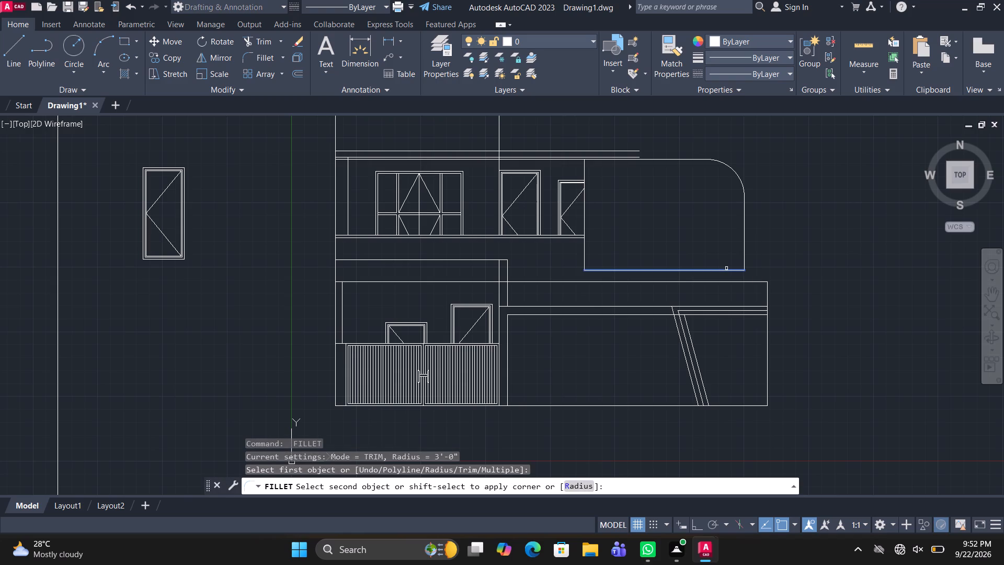
key("r")
key("space")
key("space")
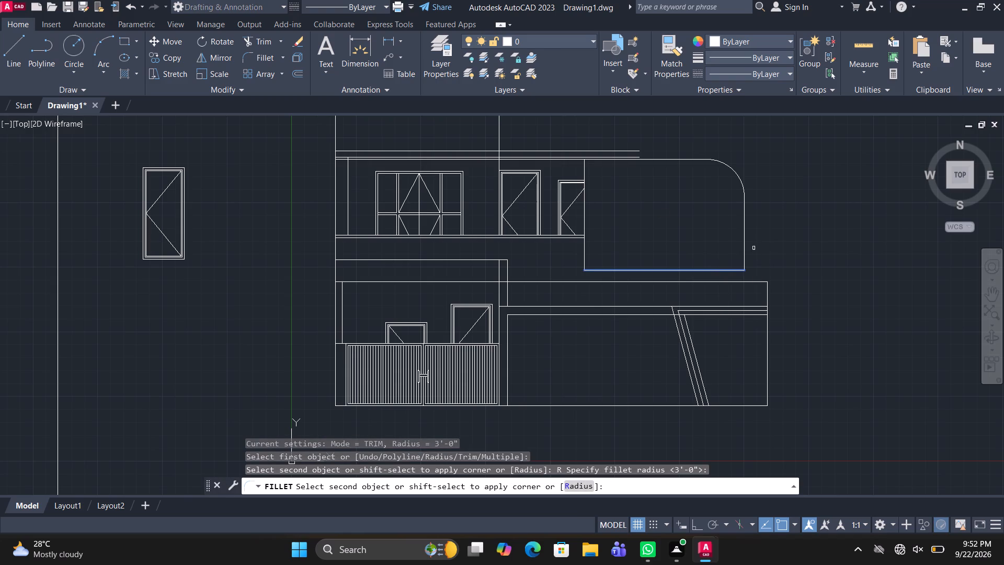
left_click(744, 241)
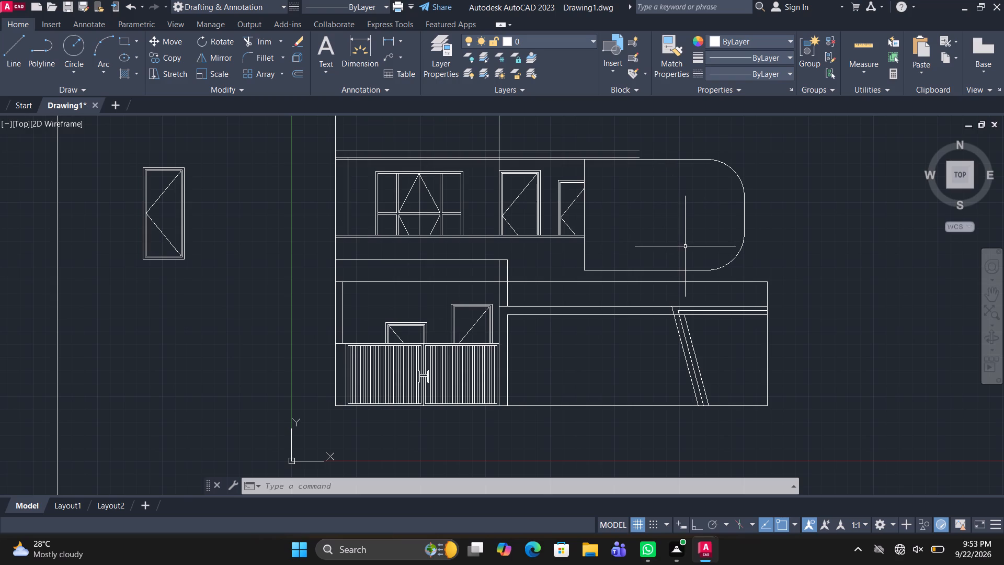
Draw a horizontal line across the rounded volume from its straight left edge's midpoint to the opposite right edge.
scroll(620, 113, "up", 1)
scroll(689, 229, "up", 1)
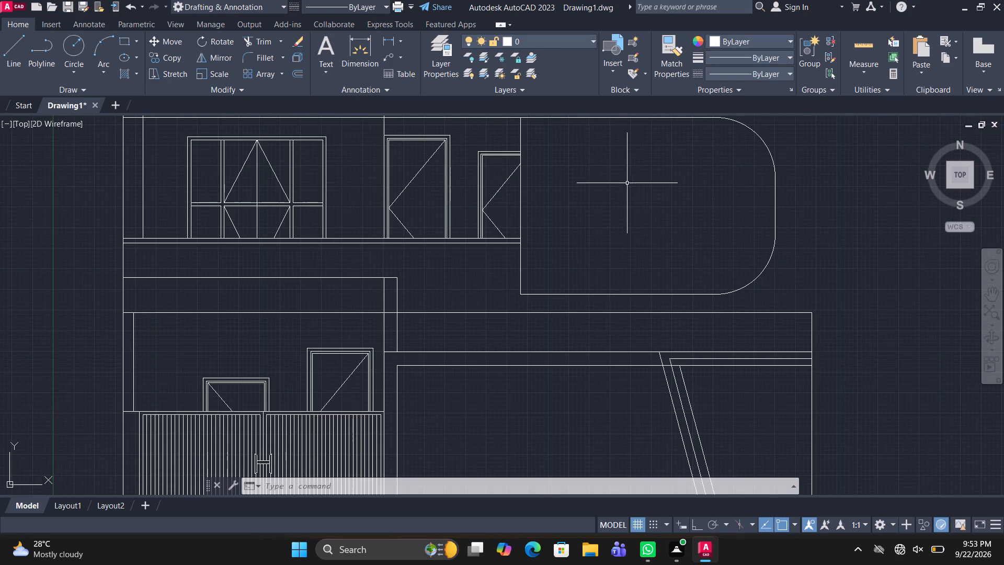
type("L")
key("space")
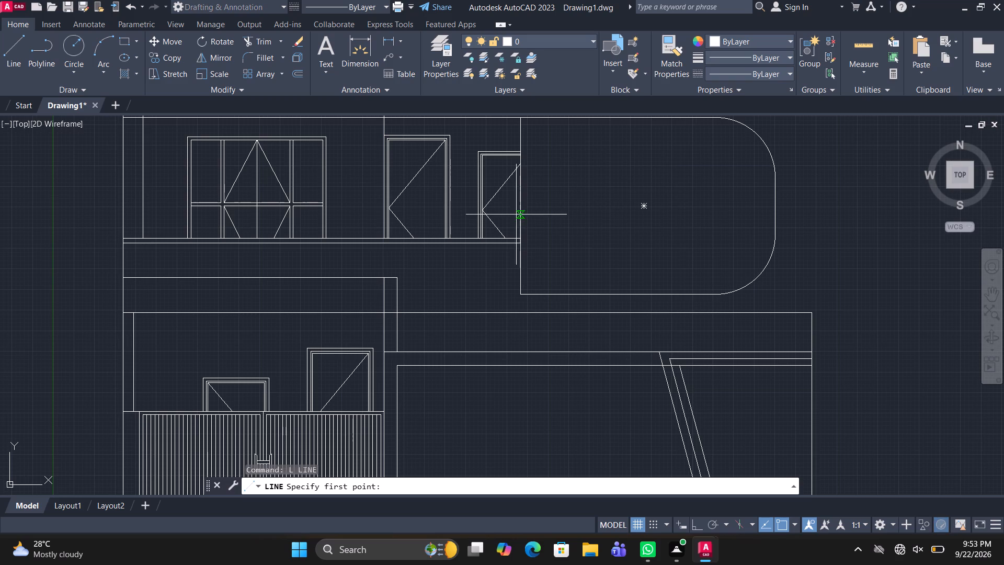
left_click(522, 204)
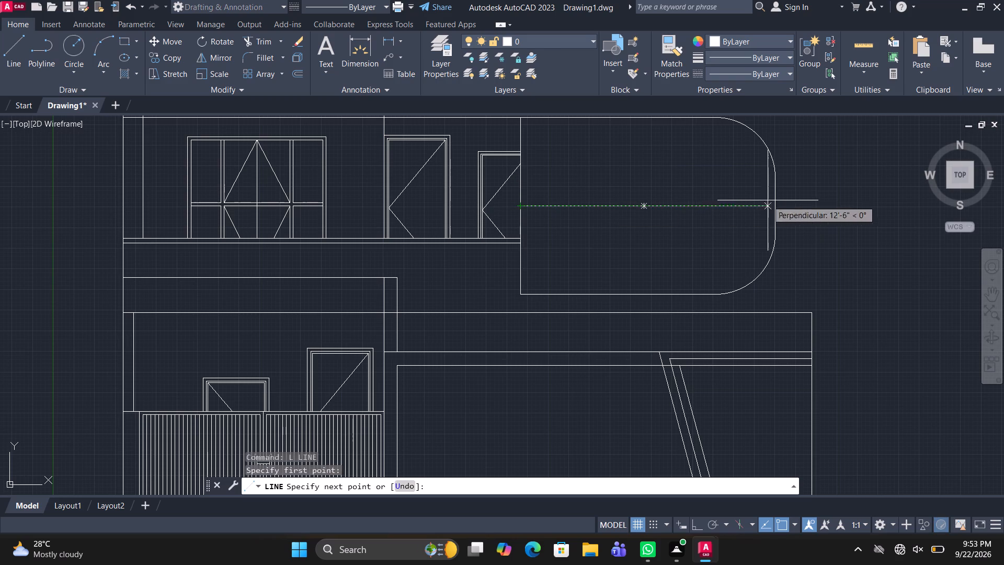
left_click(779, 207)
key("space")
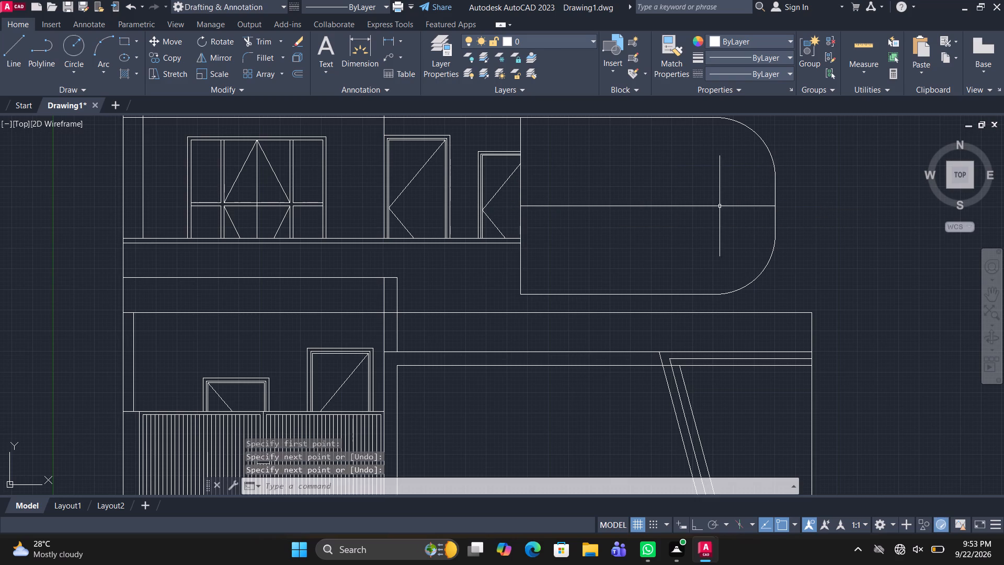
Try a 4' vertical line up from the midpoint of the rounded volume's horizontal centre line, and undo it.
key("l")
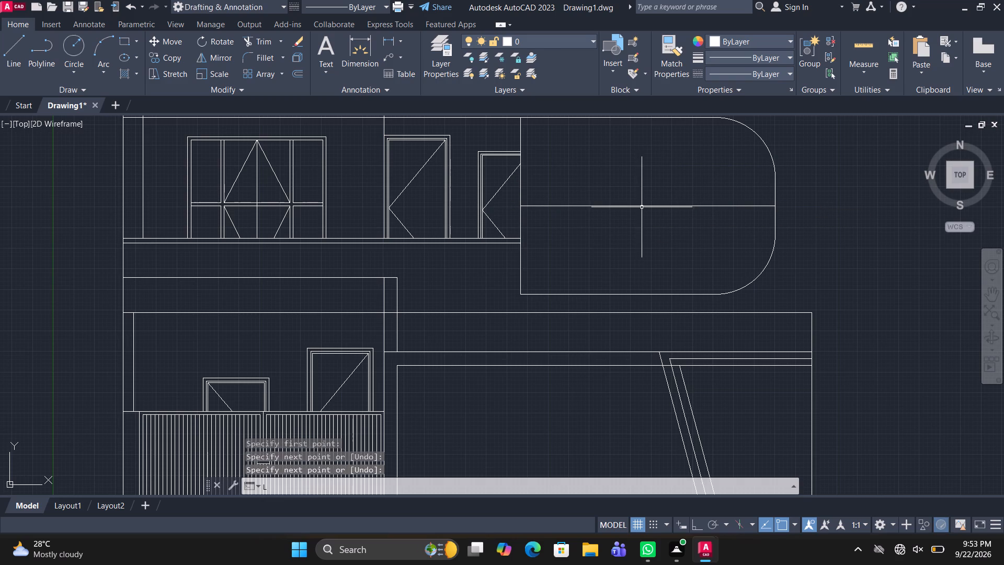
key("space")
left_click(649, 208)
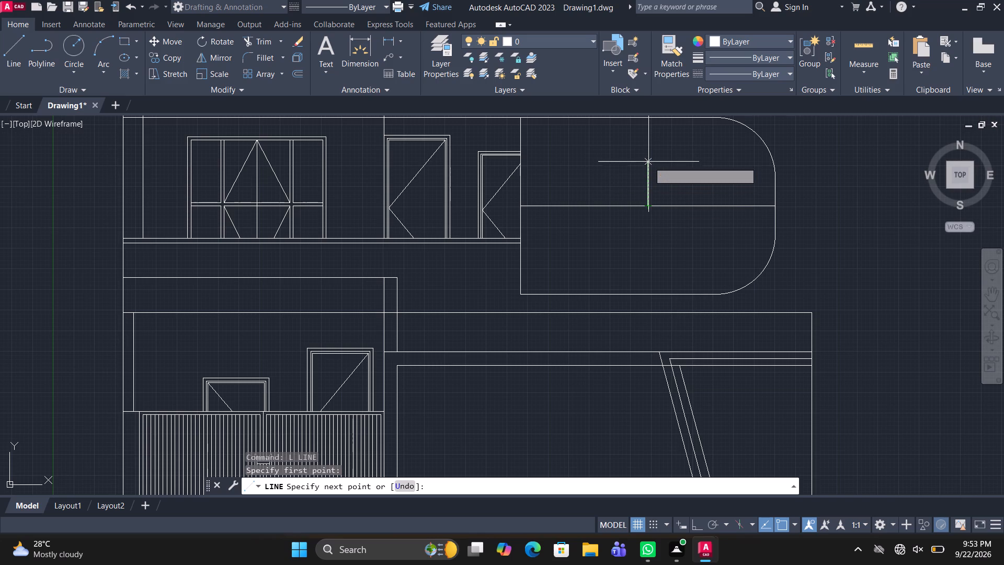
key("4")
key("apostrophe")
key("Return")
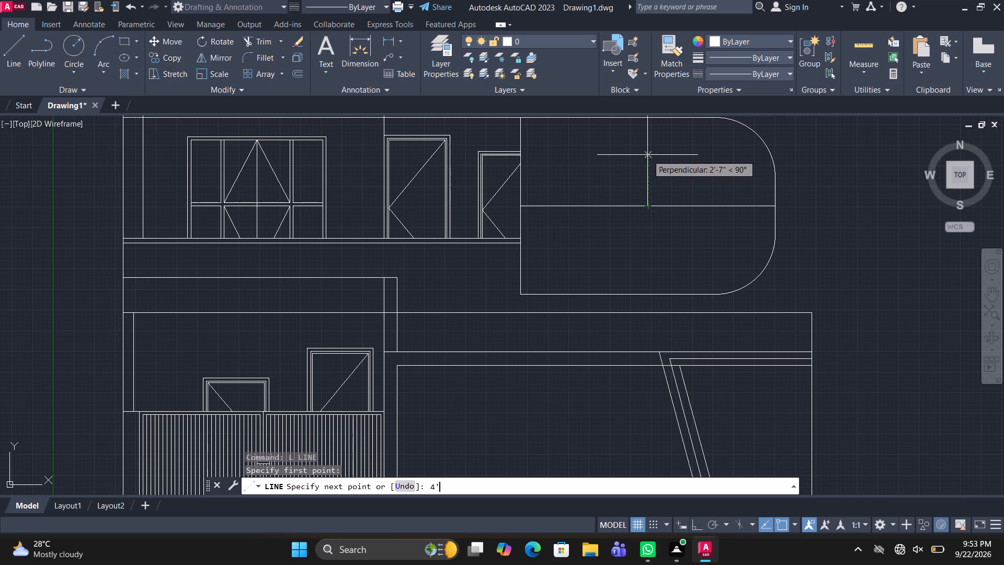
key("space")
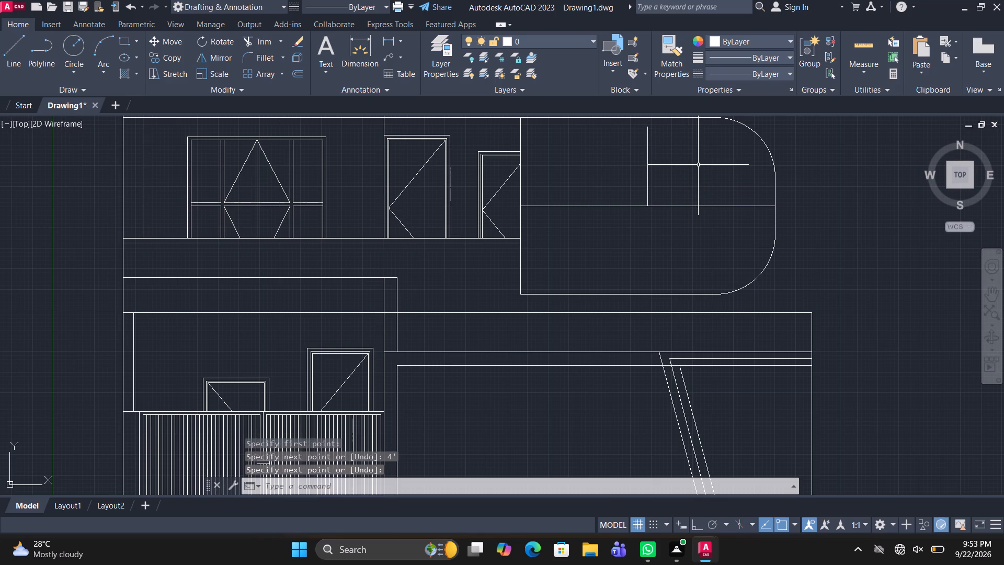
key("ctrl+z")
Draw a 5' by 4' window outline with Ortho on, going 3' up from the centre line's midpoint, 2' right, 4' down and 5' left.
key("l")
key("space")
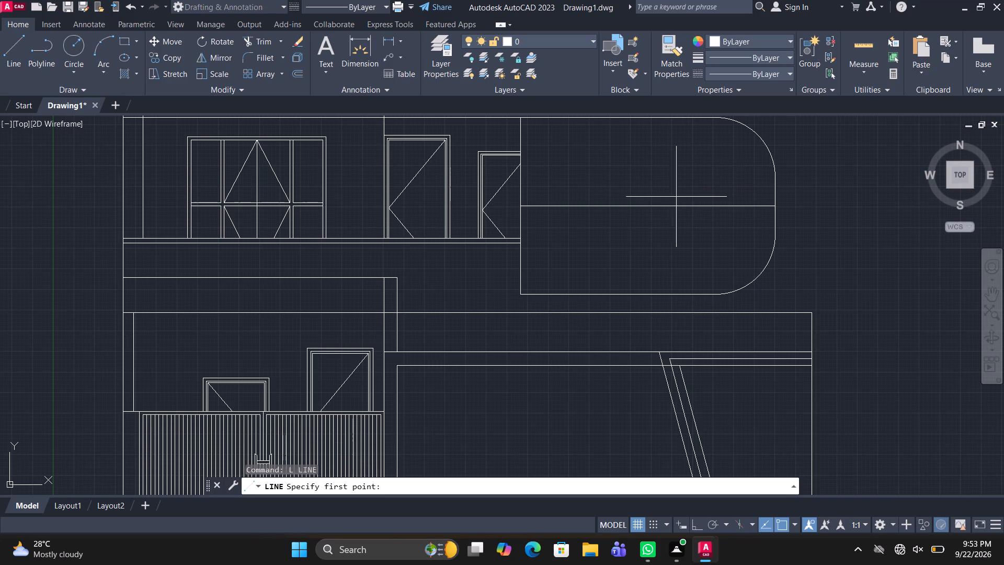
left_click(651, 202)
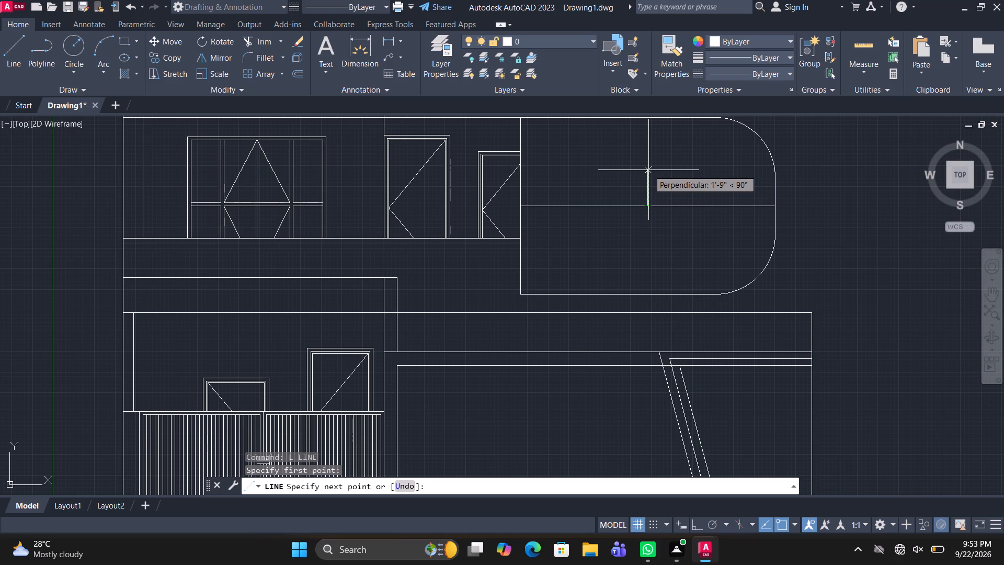
type("3'")
key("Return")
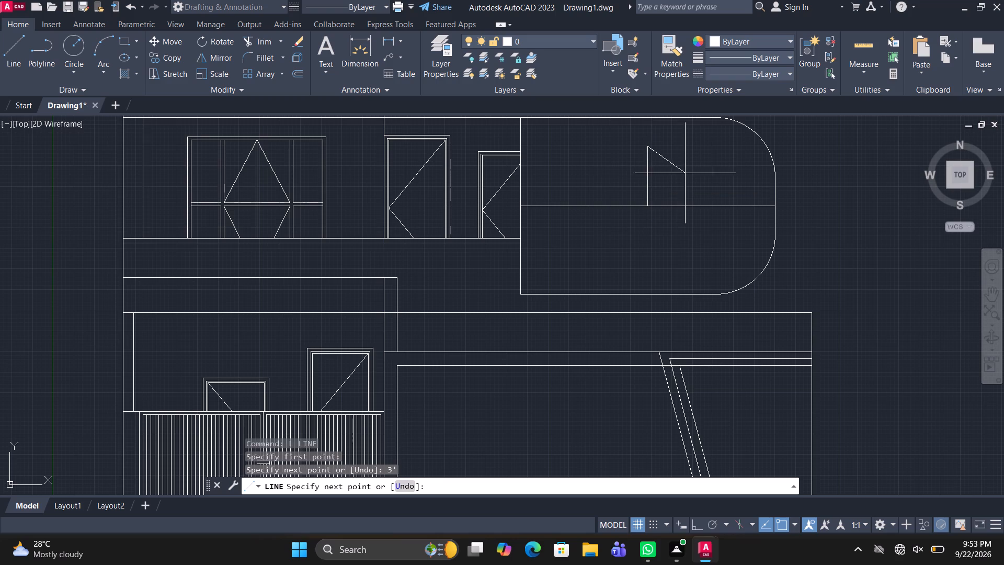
key("2")
left_click(703, 524)
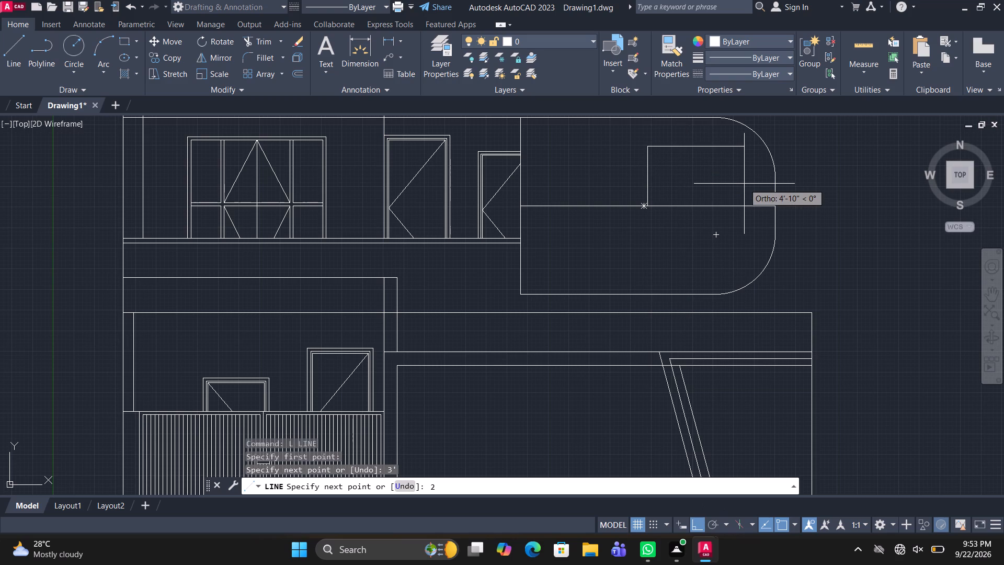
key("apostrophe")
key("Return")
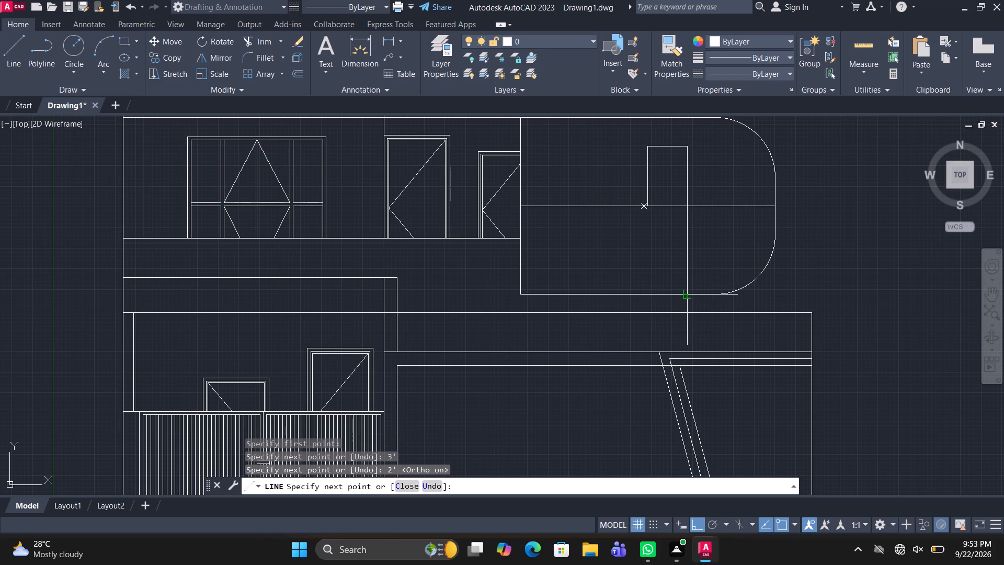
key("4")
key("apostrophe")
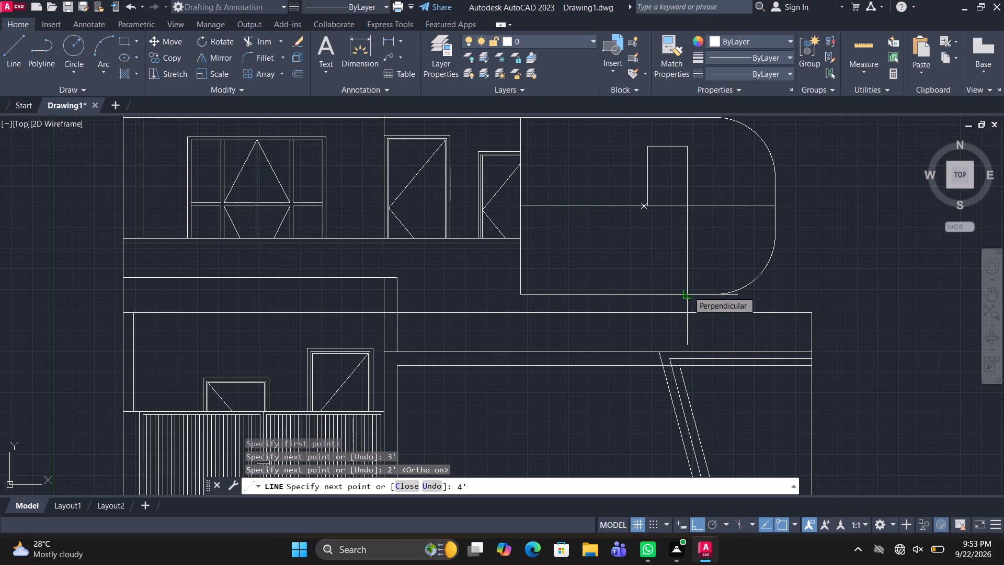
key("Return")
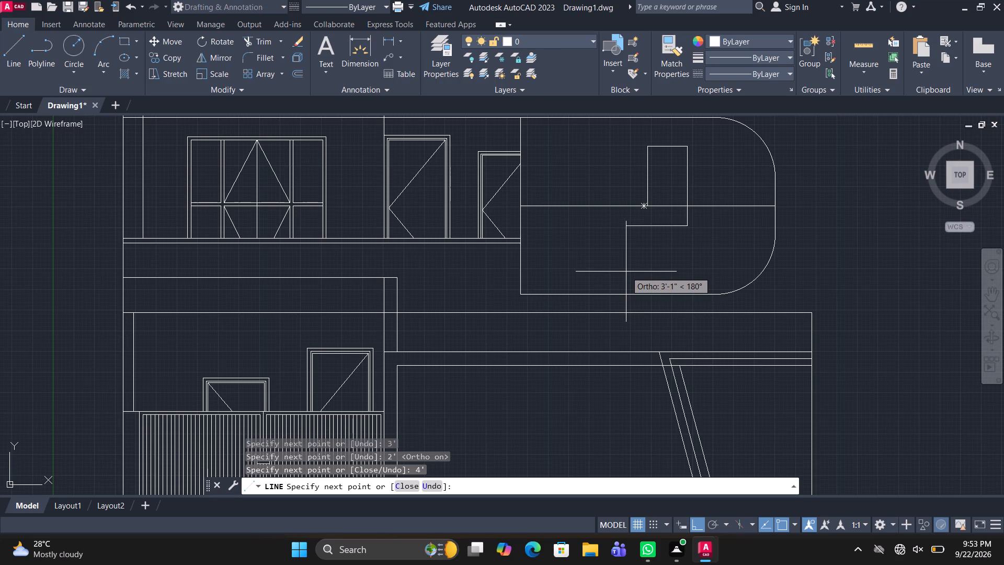
type("5'")
key("Return")
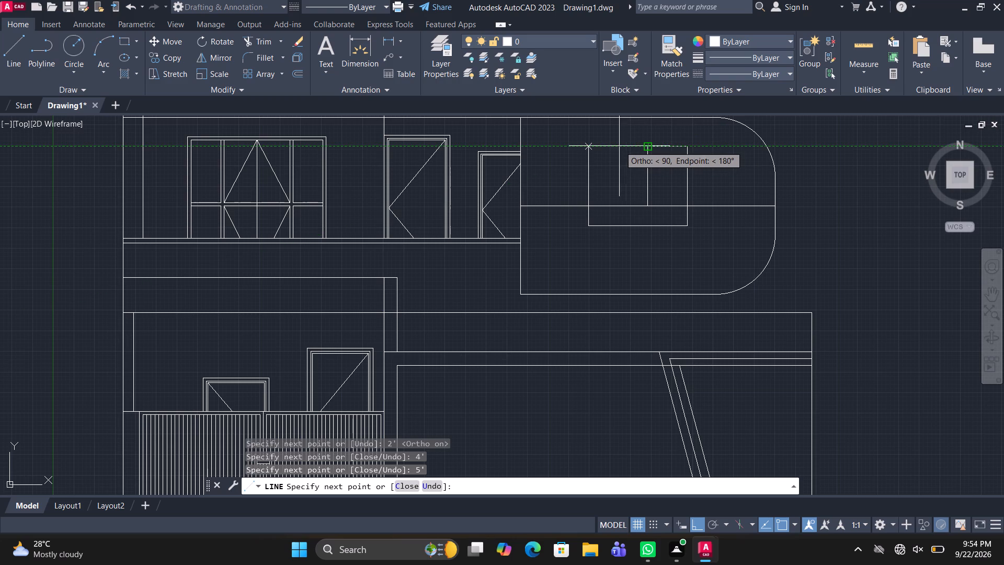
left_click(587, 147)
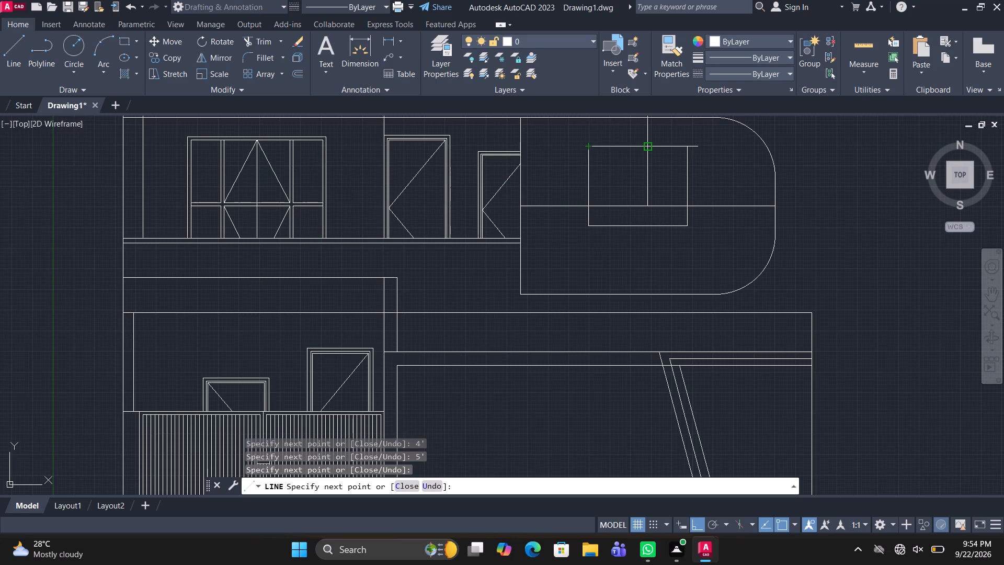
left_click(652, 145)
key("space")
Trim away the construction lines inside the window outline and the horizontal centre line on both sides of it.
key("t")
type("R")
key("space")
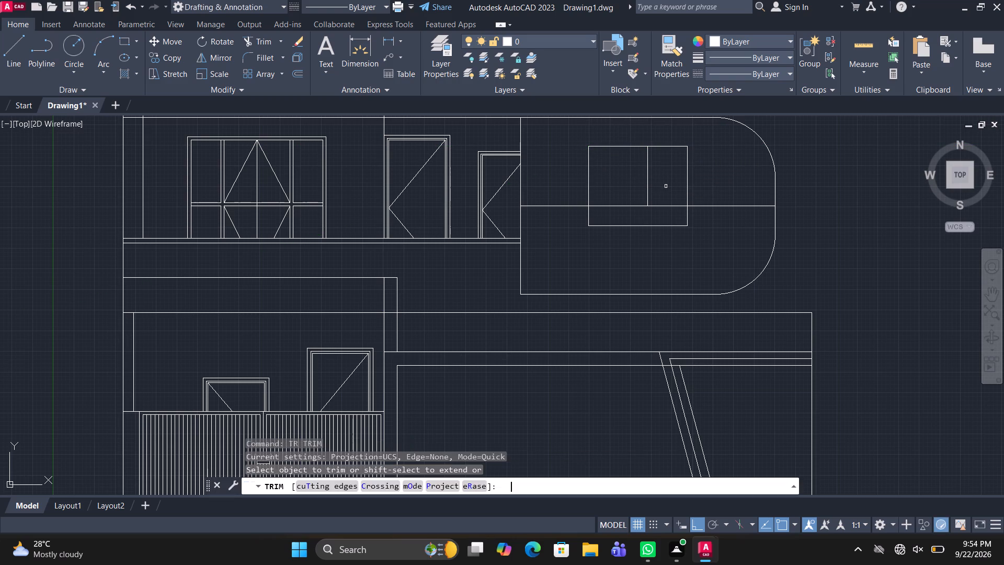
left_click_drag(664, 189, 636, 208)
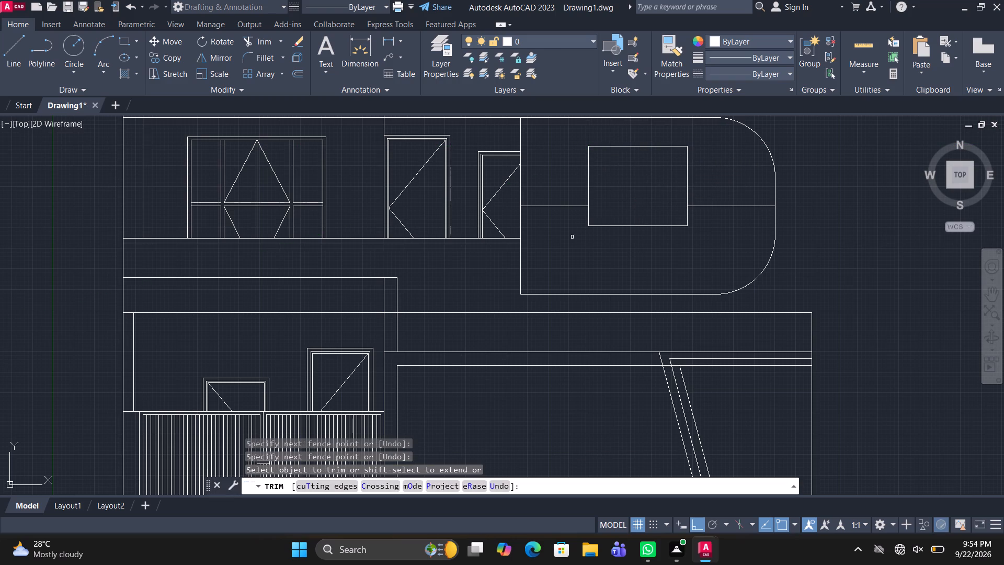
left_click_drag(565, 208, 564, 184)
left_click_drag(710, 184, 721, 221)
key("space")
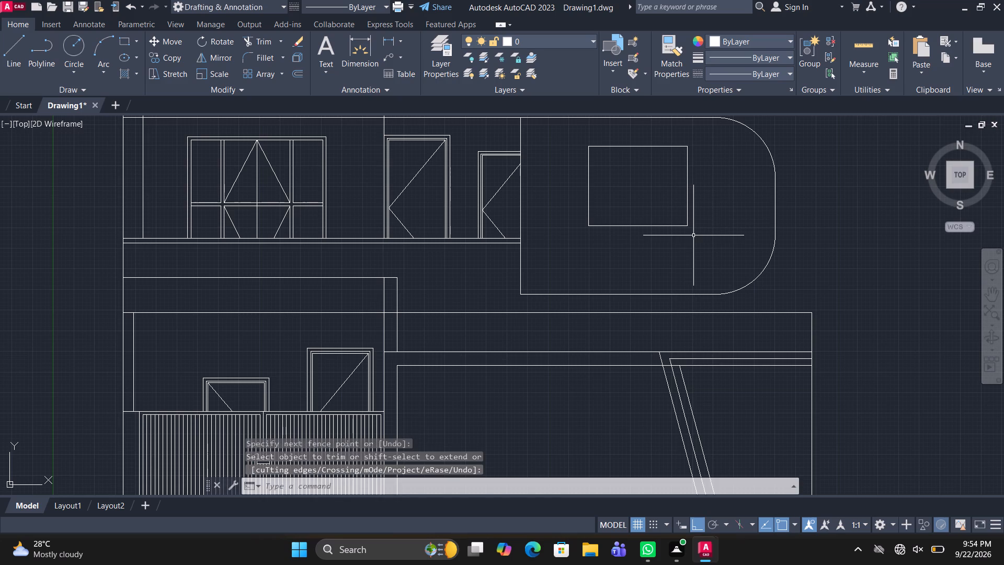
Offset all sides of the new window outline 2" inward to form the frame.
type("O")
key("space")
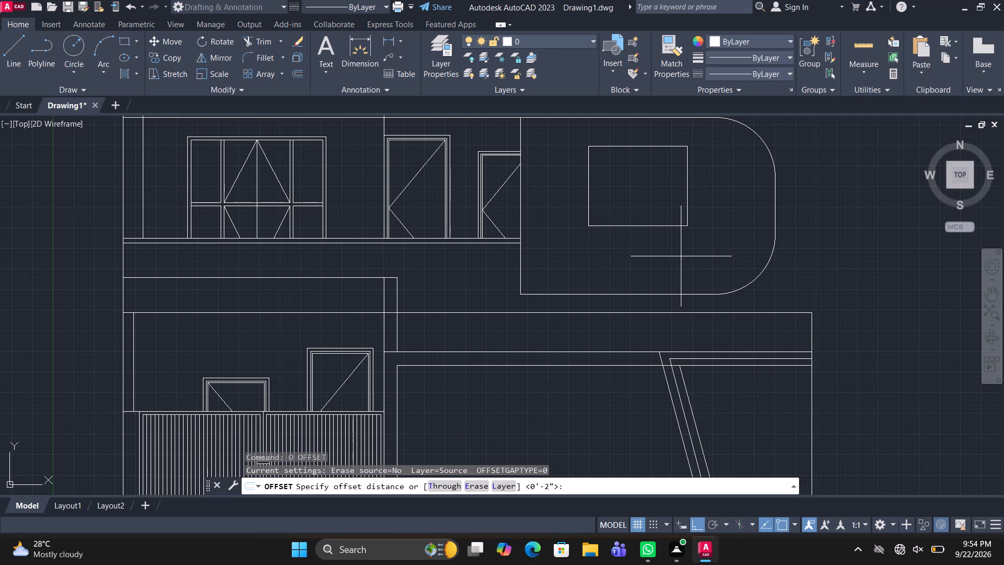
key("space")
left_click(642, 225)
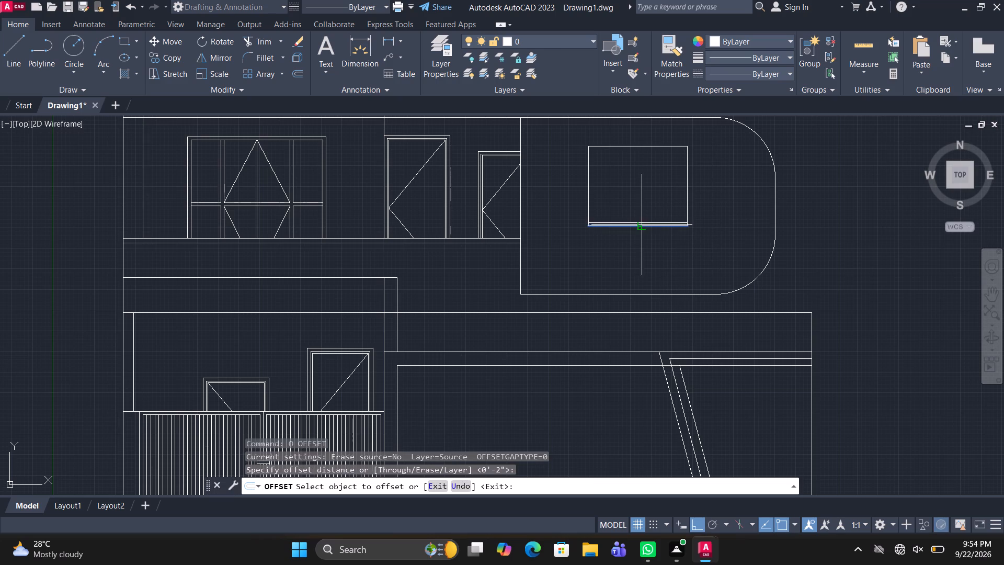
left_click(642, 214)
left_click(588, 206)
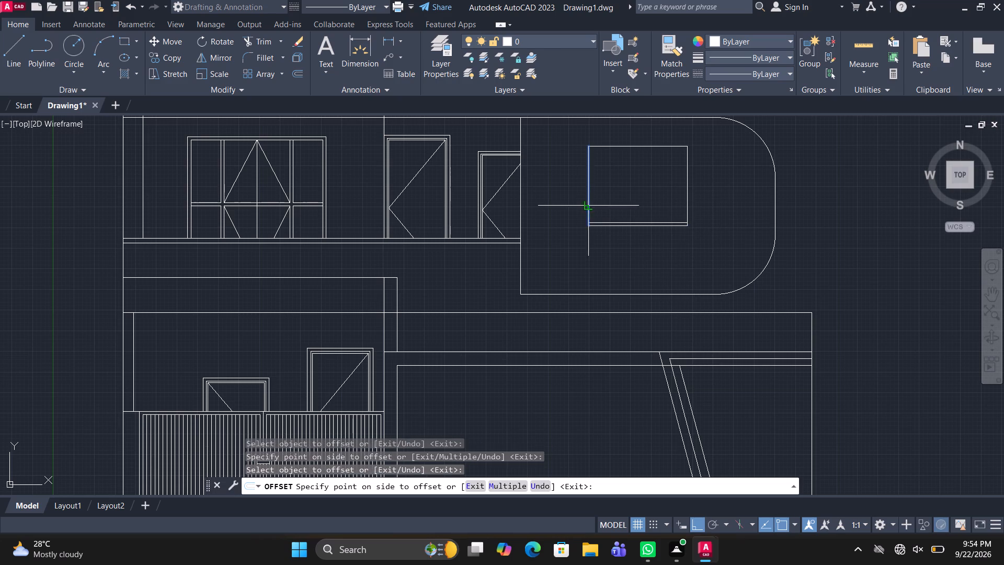
left_click(597, 204)
left_click(617, 147)
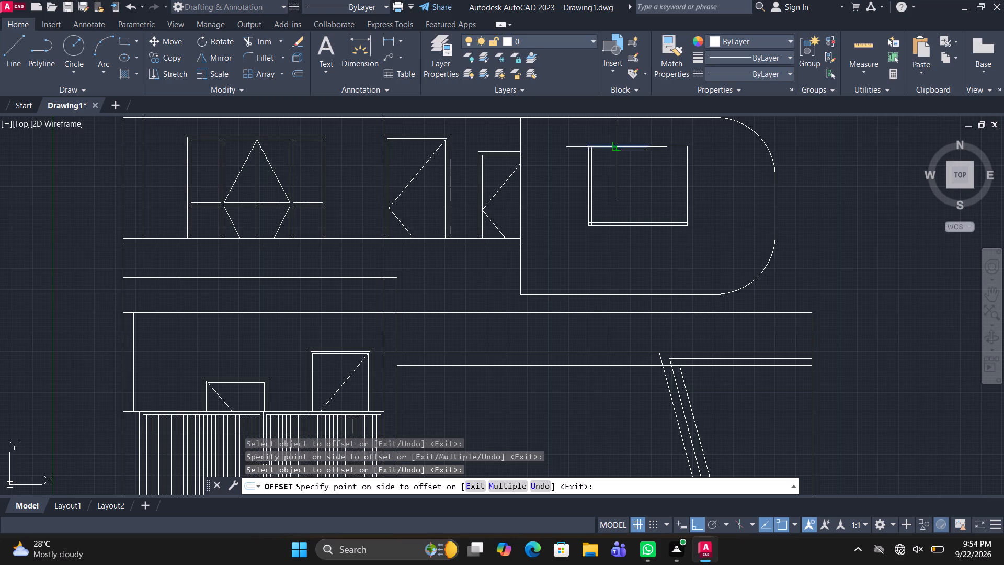
left_click(624, 175)
left_click(678, 147)
left_click(675, 170)
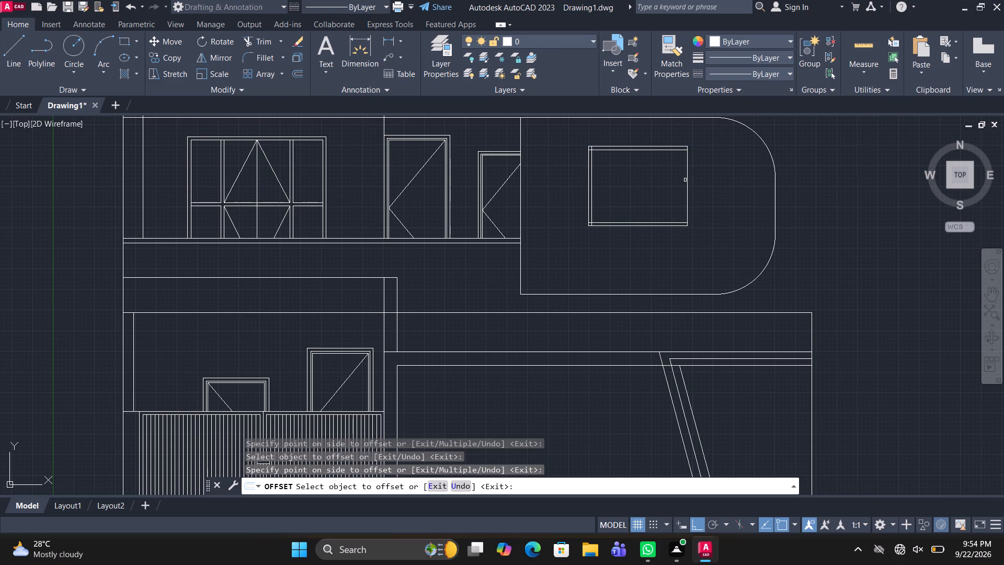
left_click(688, 185)
left_click(666, 189)
scroll(598, 155, "up", 4)
key("Escape")
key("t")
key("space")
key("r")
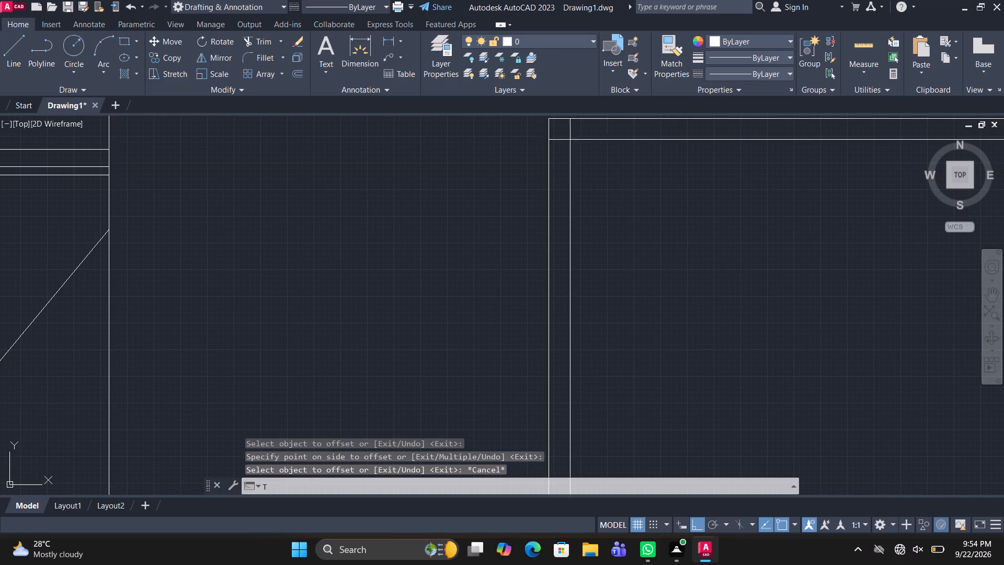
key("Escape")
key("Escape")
Trim the overlapping inner frame lines at the window's upper-left and lower-left corners.
type("TR")
key("space")
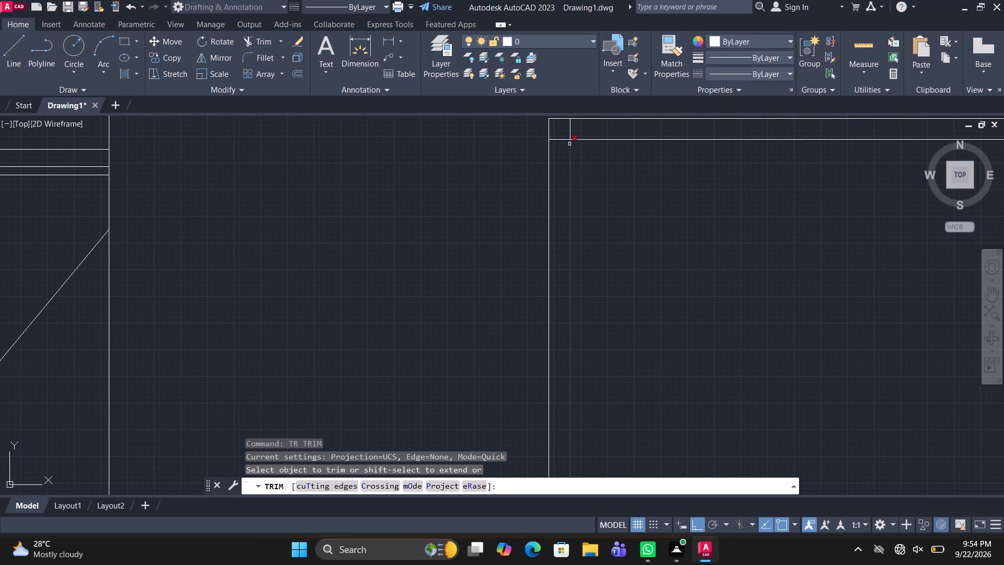
left_click(565, 140)
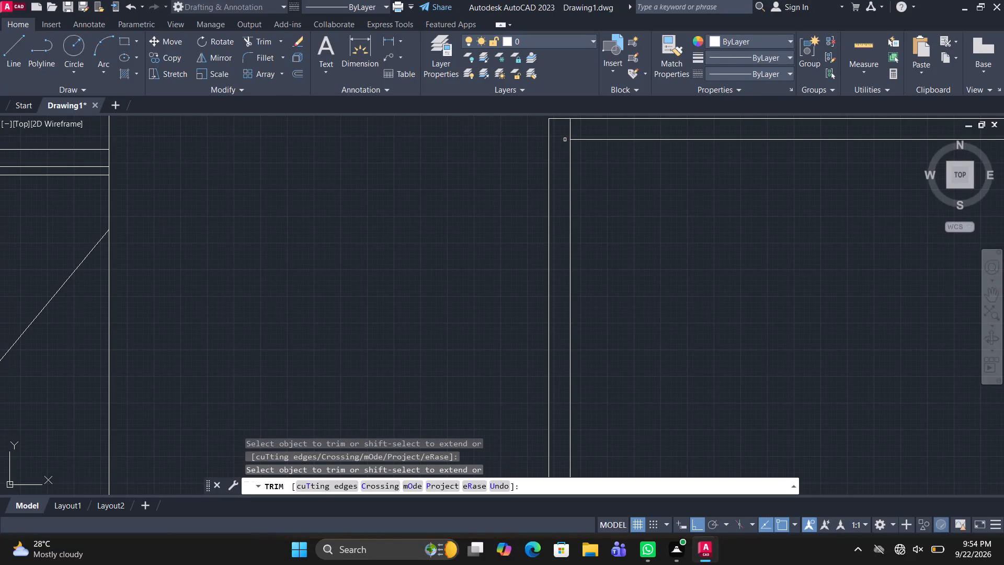
left_click(569, 132)
scroll(611, 250, "down", 2)
scroll(603, 405, "up", 2)
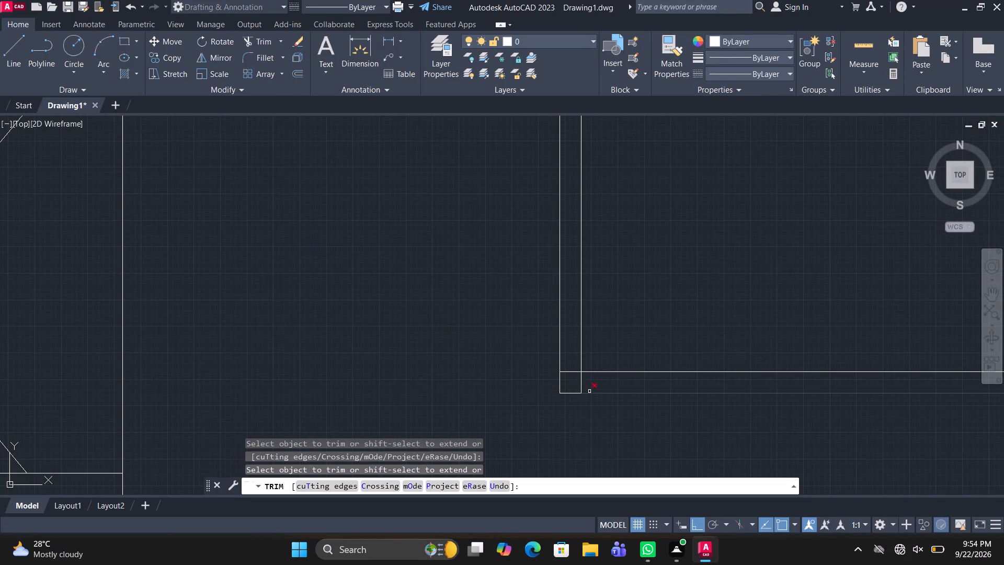
double_click(584, 380)
left_click_drag(572, 366, 590, 389)
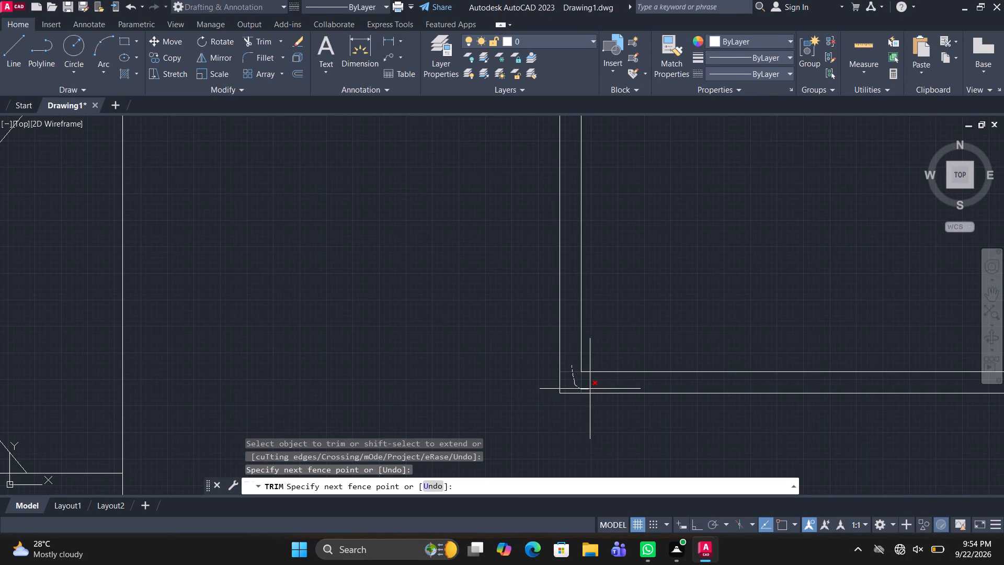
left_click_drag(590, 389, 590, 389)
Trim the overlapping inner frame lines at the window's lower-right and upper-right corners.
scroll(634, 363, "down", 2)
scroll(833, 349, "up", 2)
left_click_drag(867, 380, 865, 405)
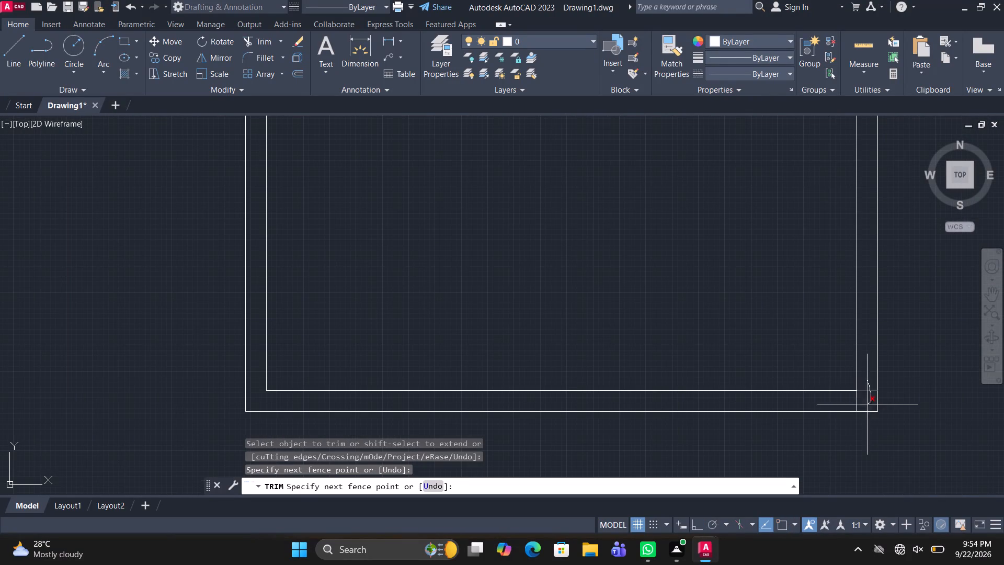
left_click_drag(865, 405, 849, 407)
scroll(763, 313, "down", 2)
scroll(790, 158, "up", 2)
left_click_drag(802, 155, 820, 180)
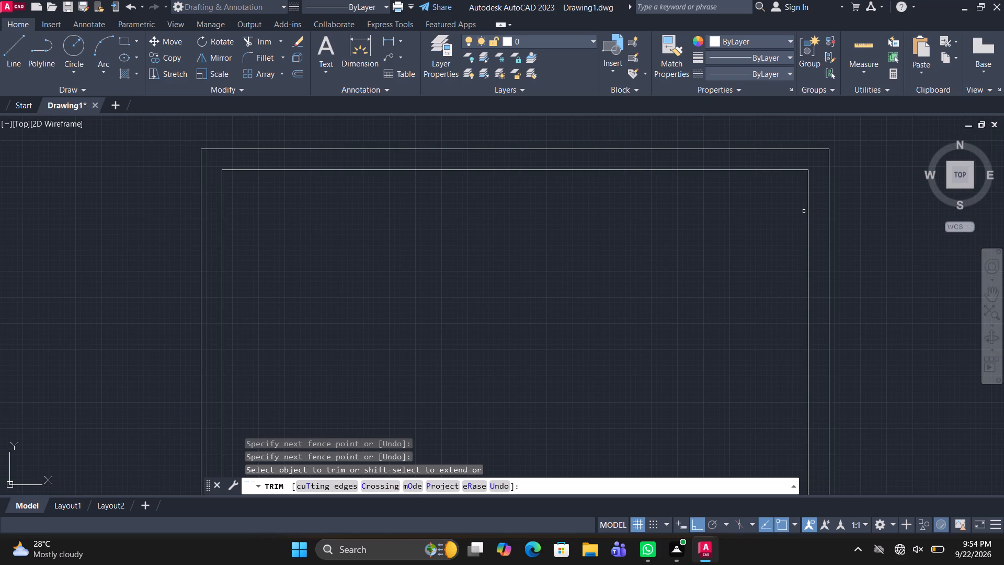
scroll(606, 245, "down", 2)
middle_click_drag(564, 319, 552, 296)
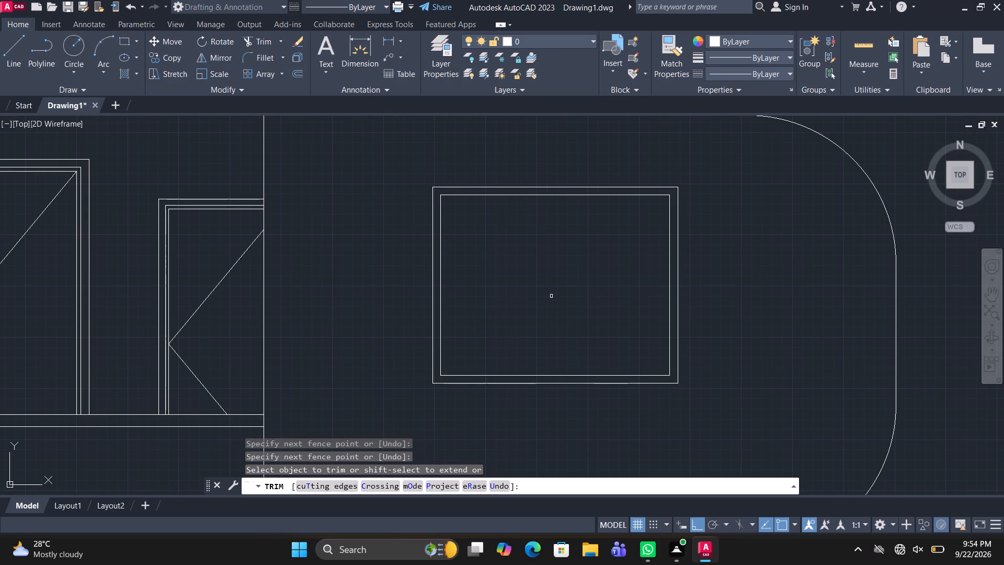
key("Escape")
Draw a vertical line from the midpoint of the inner frame's bottom edge up to its top edge.
key("l")
key("space")
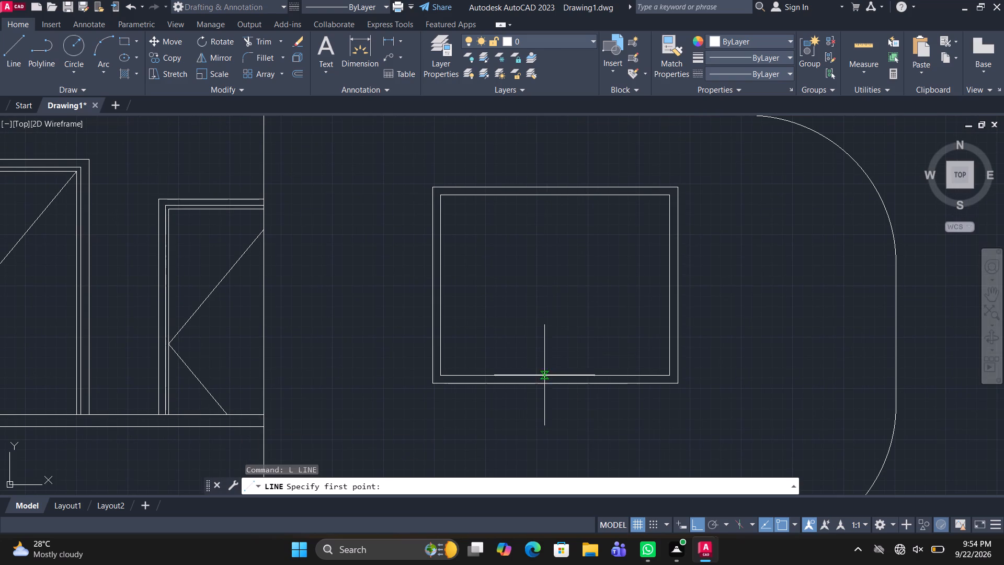
left_click_drag(552, 377, 550, 371)
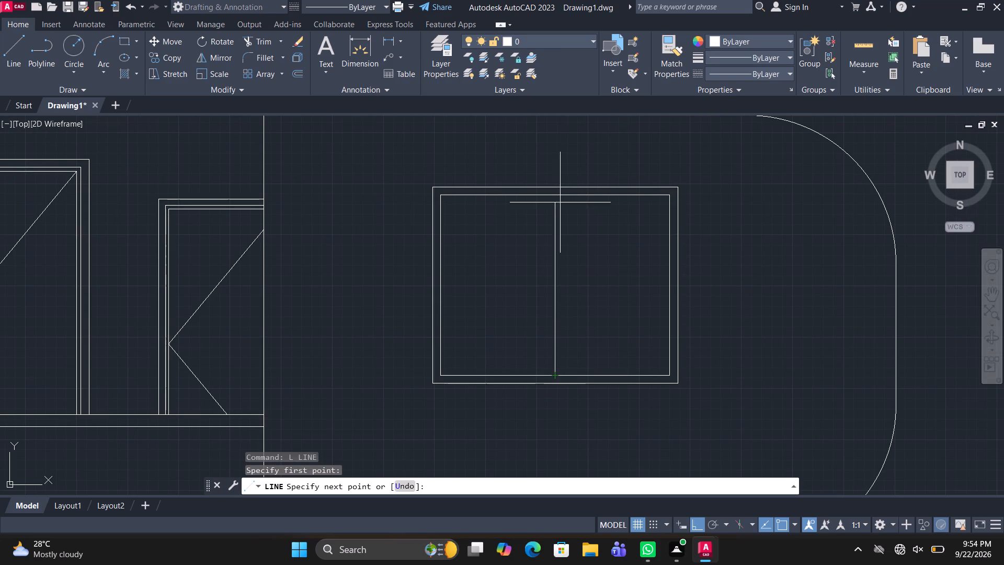
left_click(555, 196)
key("space")
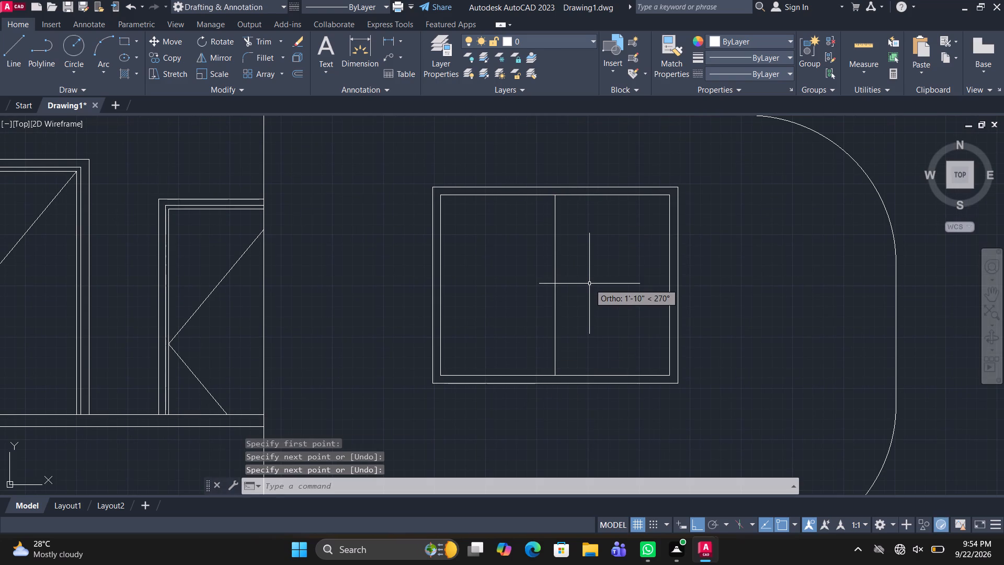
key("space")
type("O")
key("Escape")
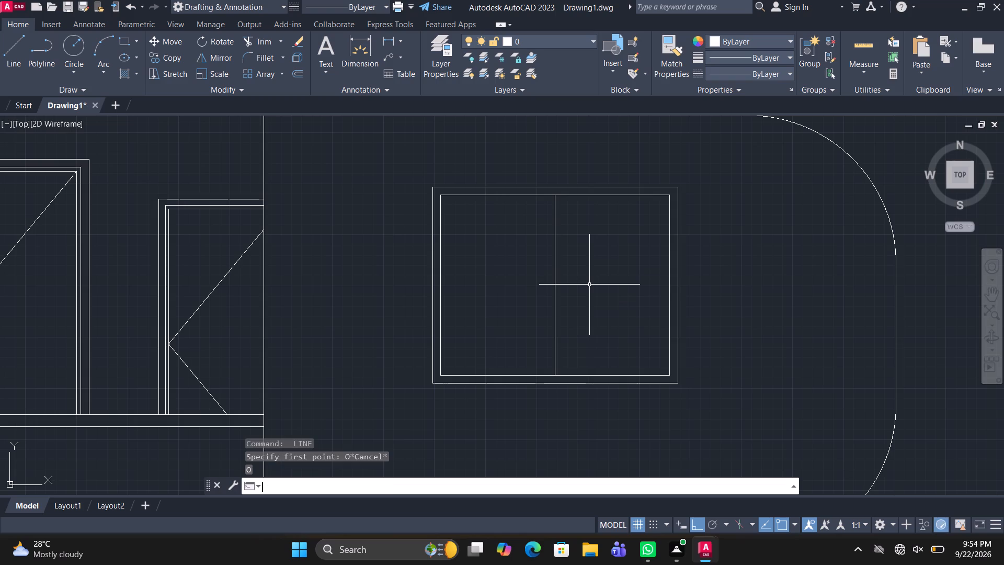
Offset the window's vertical centre line 1" to each side to form the mullion, and erase the original centre line.
key("o")
key("space")
key("1")
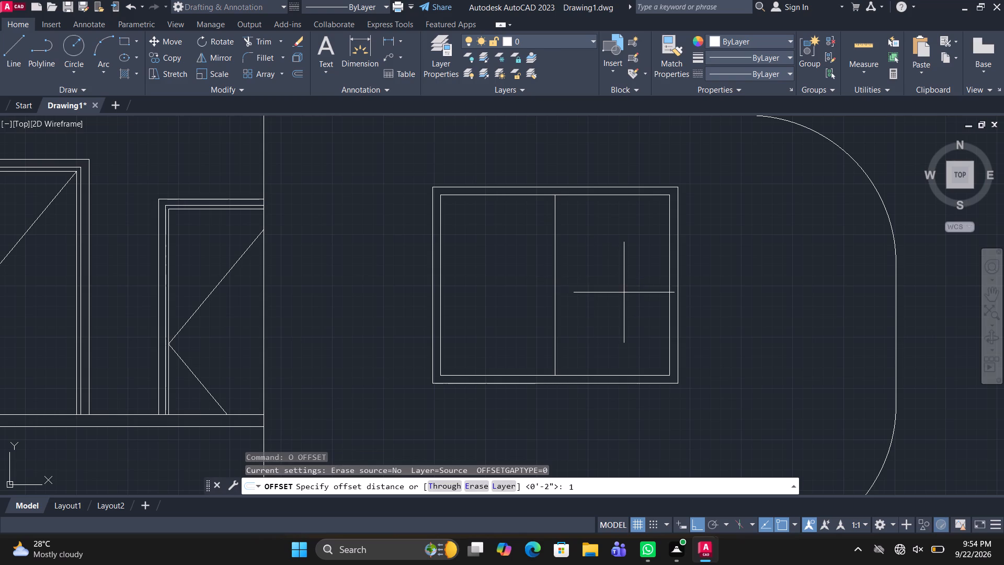
key("shift+quotedbl")
key("Return")
left_click(555, 290)
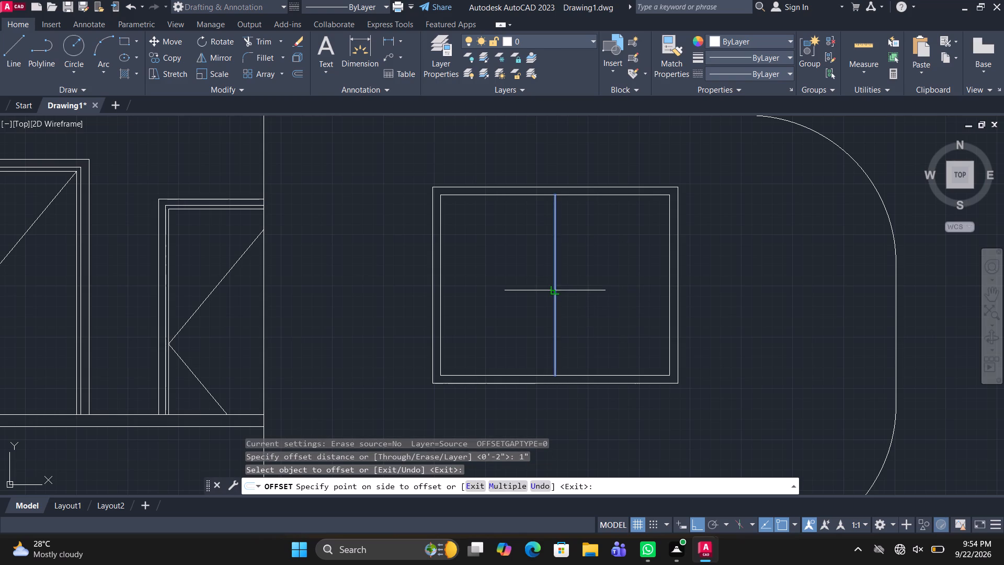
left_click(560, 288)
double_click(556, 287)
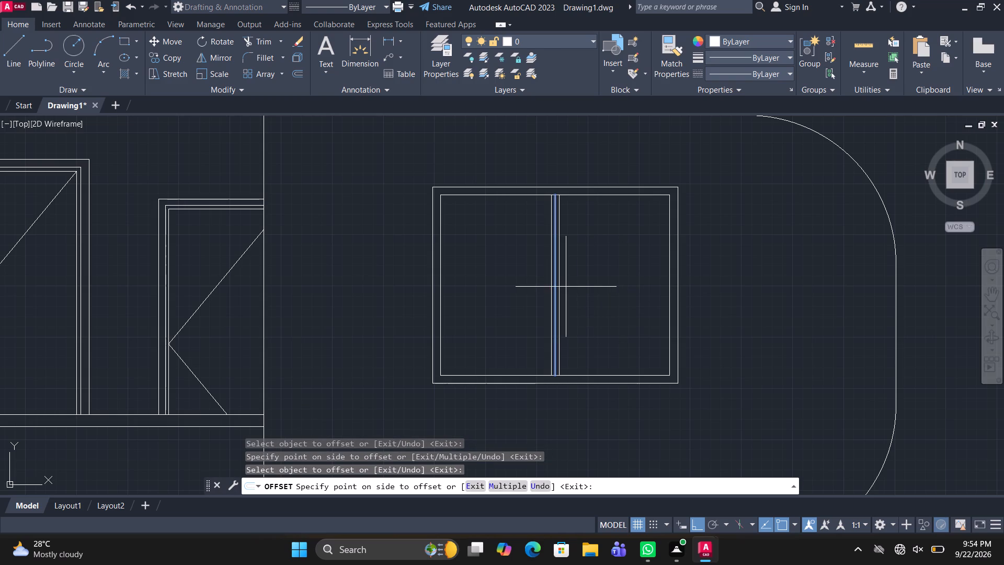
left_click(566, 287)
key("space")
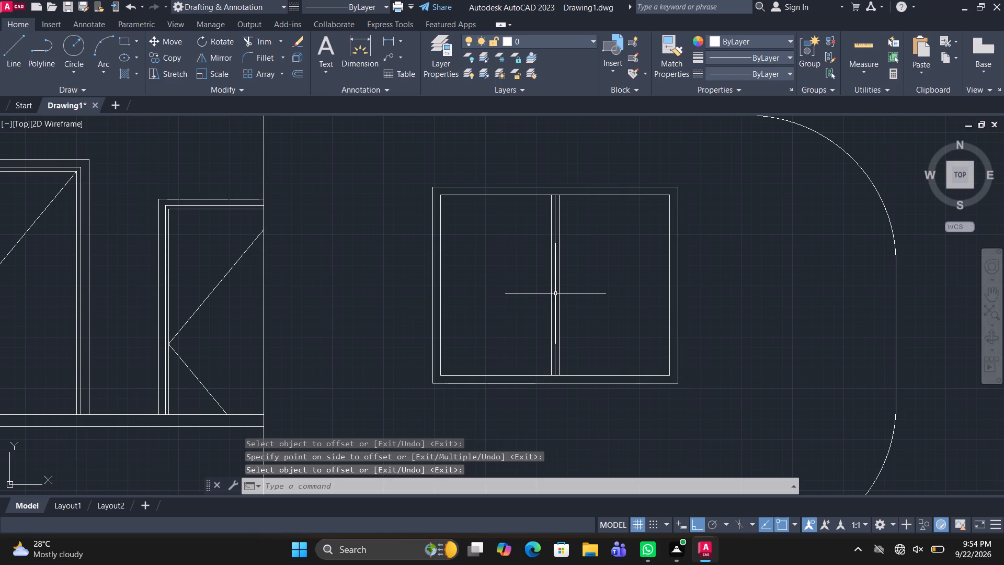
left_click(555, 293)
key("Delete")
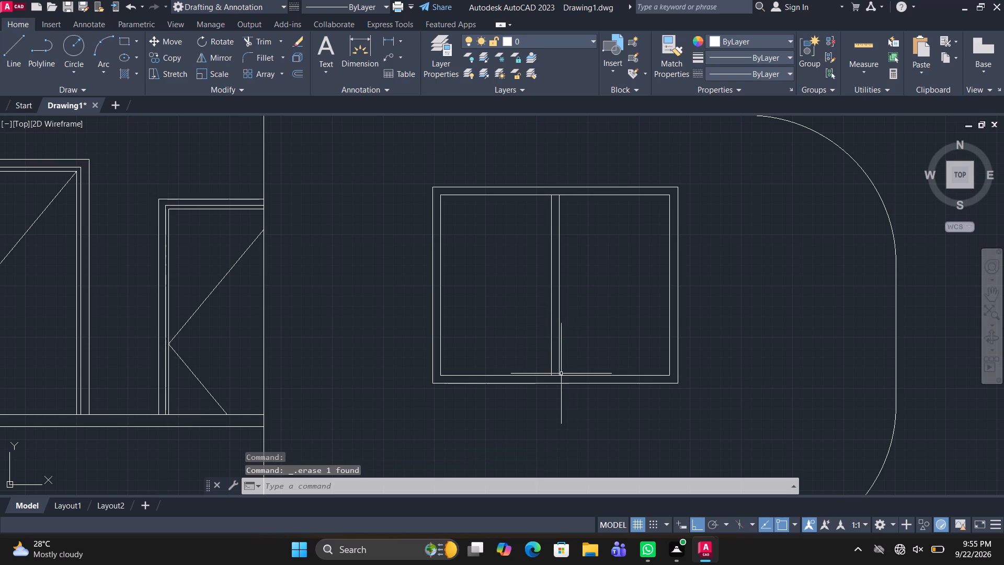
Trim the inner frame's bottom and top edges between the two mullion lines.
key("t")
key("r")
key("space")
left_click(555, 374)
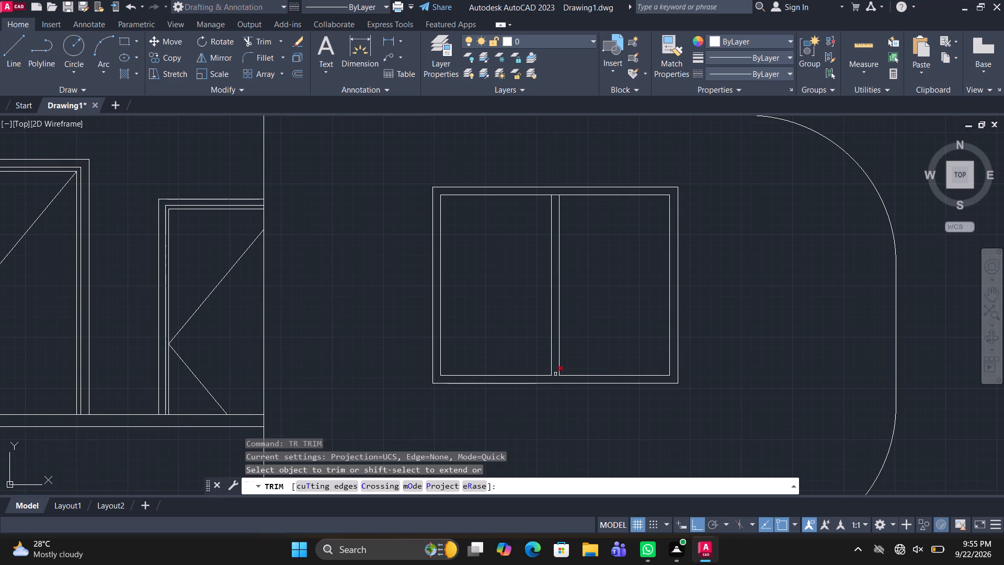
left_click(556, 195)
key("space")
Draw two diagonals in the left pane, from its upper-left corner to the mullion-side midpoint and on to its lower-left corner.
type("L")
key("space")
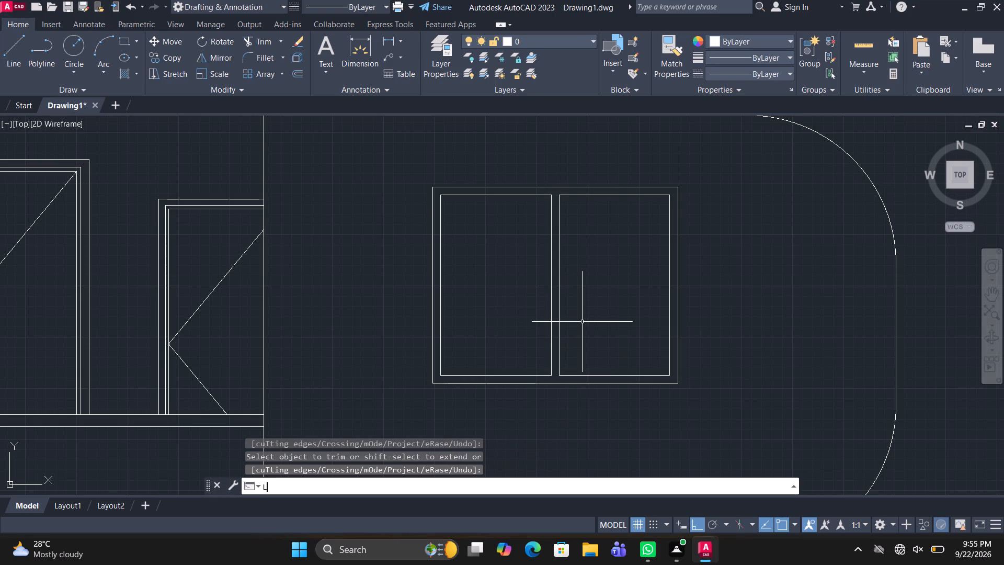
left_click(439, 199)
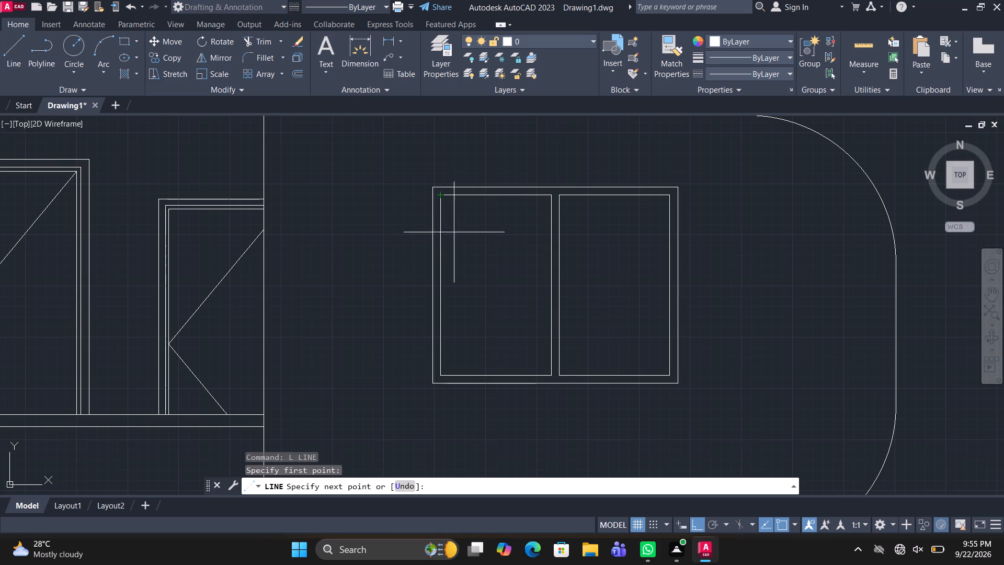
left_click(550, 288)
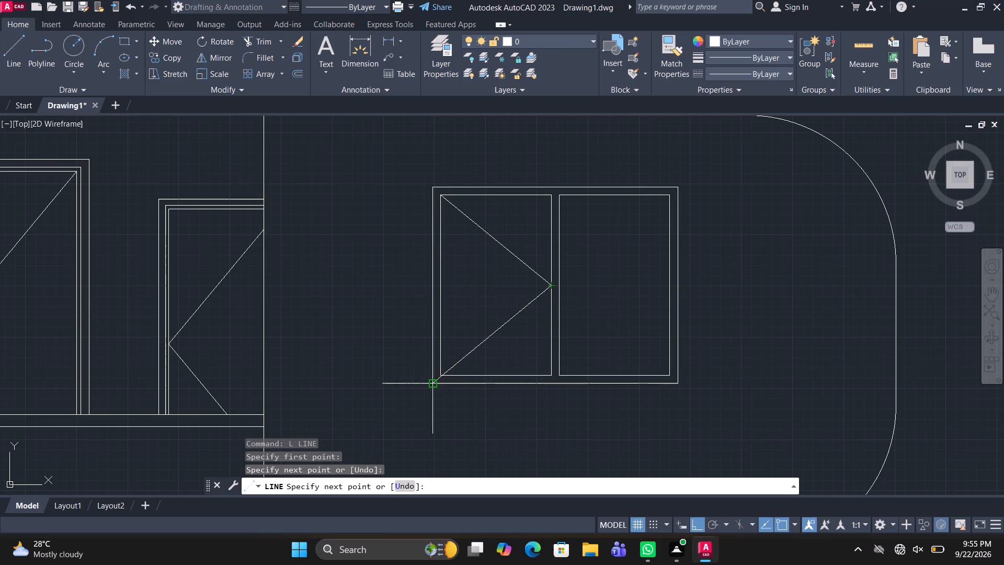
left_click(444, 375)
key("space")
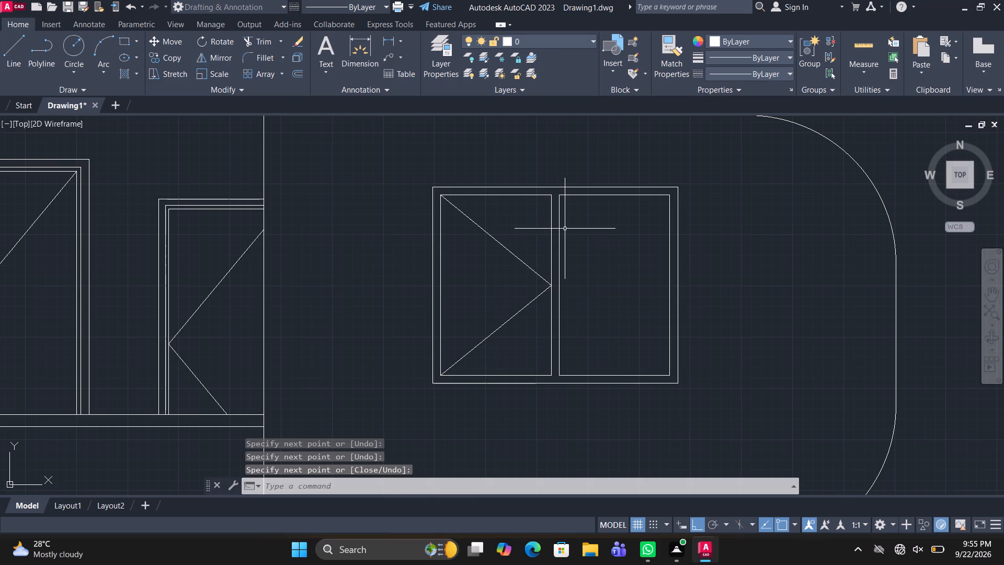
Draw two diagonals in the right pane, from its upper-right corner to the mullion-side midpoint and on to its lower-right corner.
key("space")
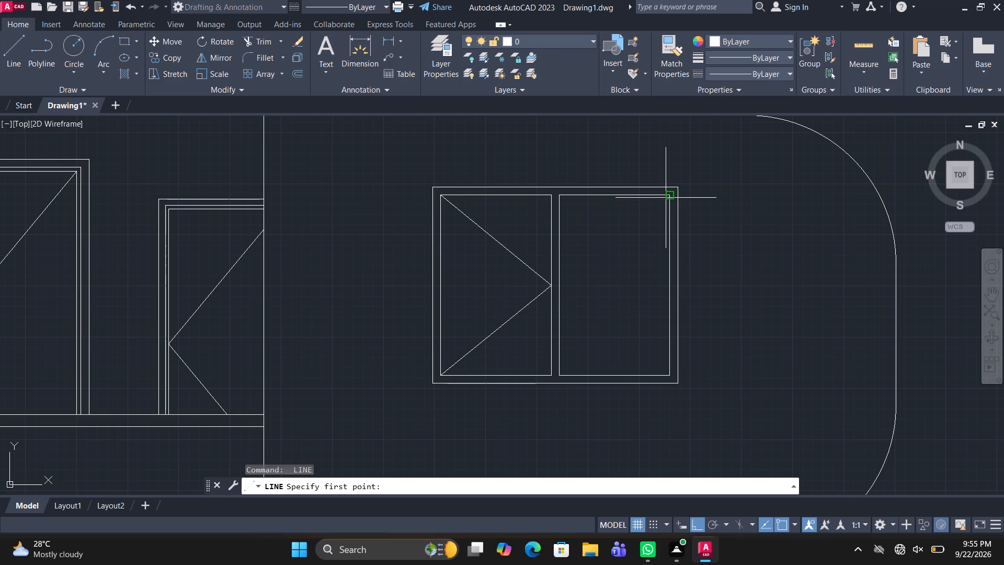
left_click(668, 196)
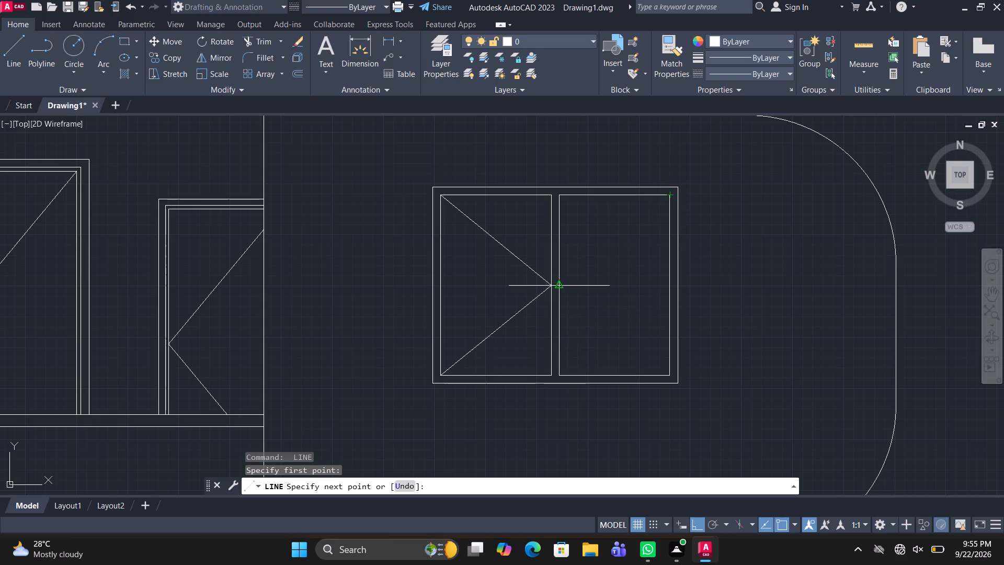
left_click(560, 284)
left_click(668, 370)
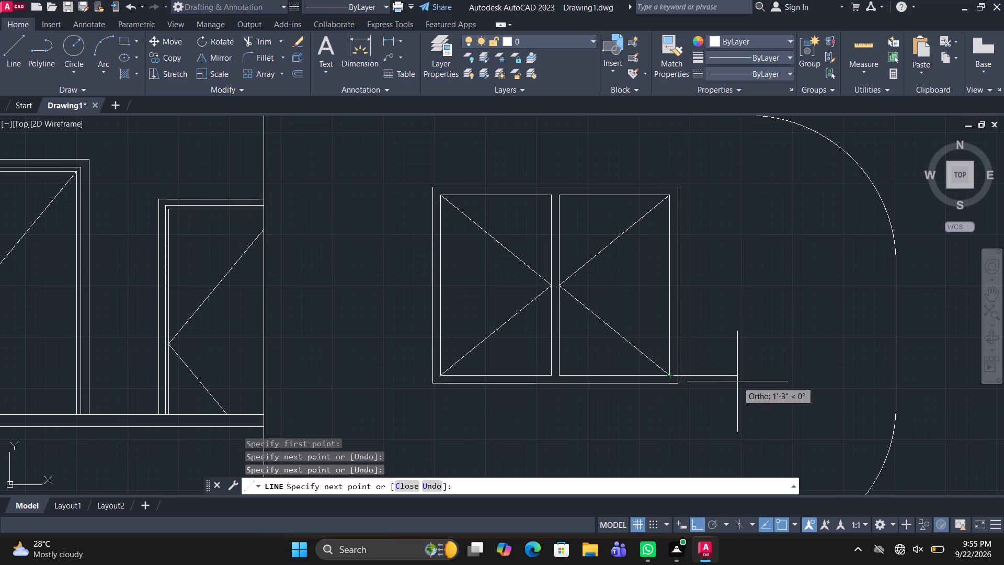
key("space")
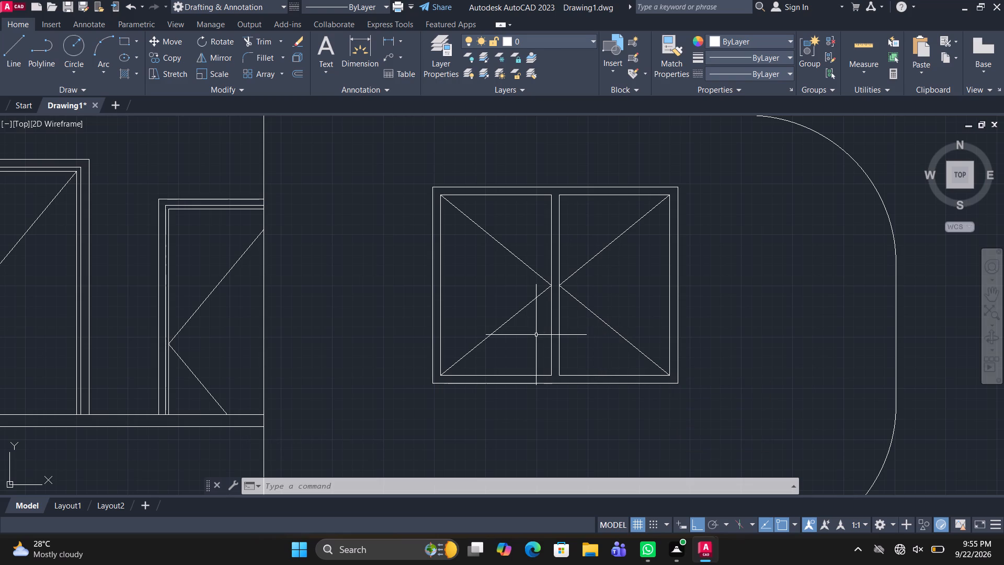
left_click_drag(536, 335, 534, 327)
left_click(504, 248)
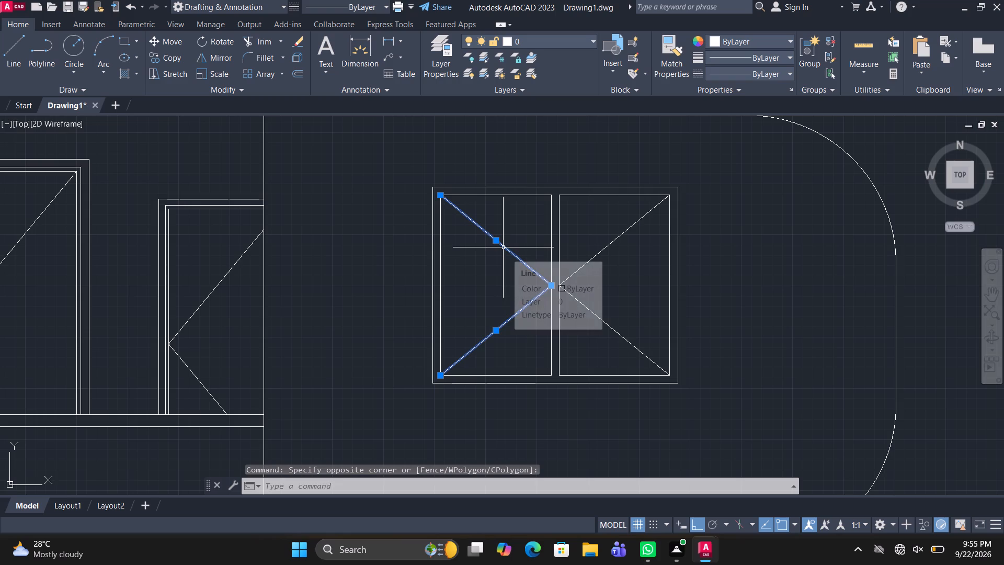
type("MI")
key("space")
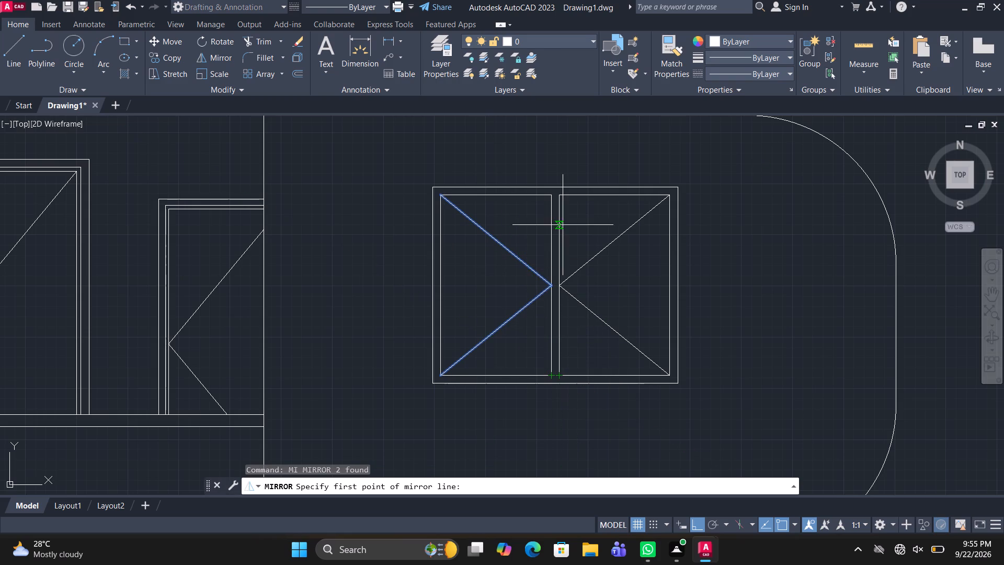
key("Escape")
Move the left pane's two diagonals horizontally to the empty area just right of the window.
left_click_drag(530, 324, 527, 318)
left_click(505, 241)
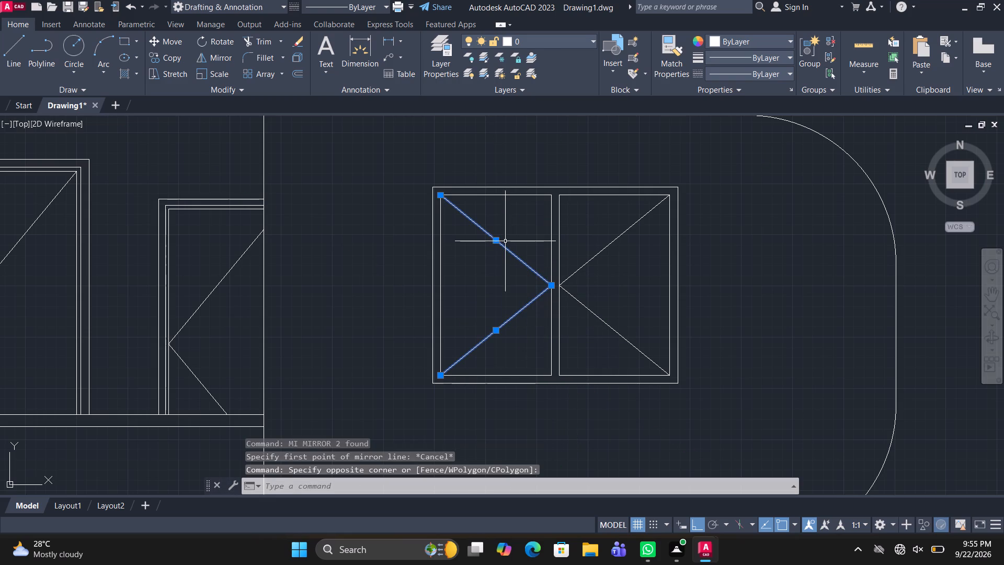
key("m")
key("space")
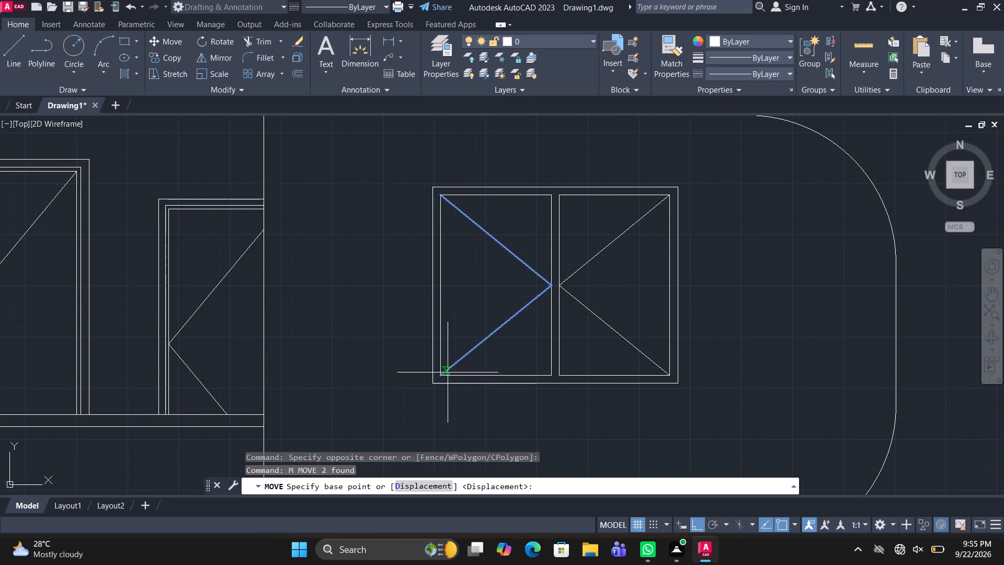
left_click(442, 372)
left_click(711, 368)
Move the right pane's two diagonals into the left pane, aligning their lower end with the pane's lower-right corner.
key("space")
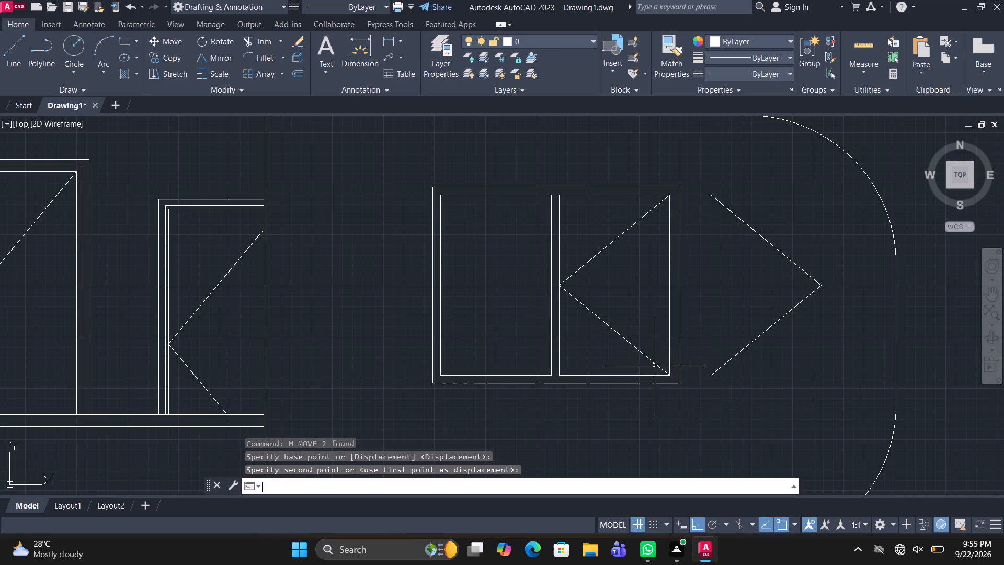
left_click(626, 365)
left_click(586, 241)
key("m")
key("space")
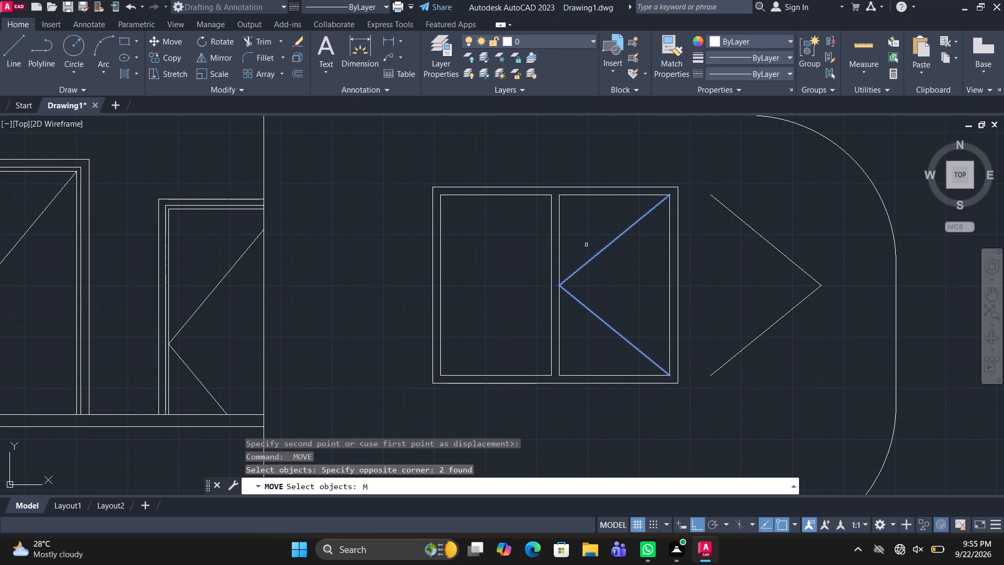
key("space")
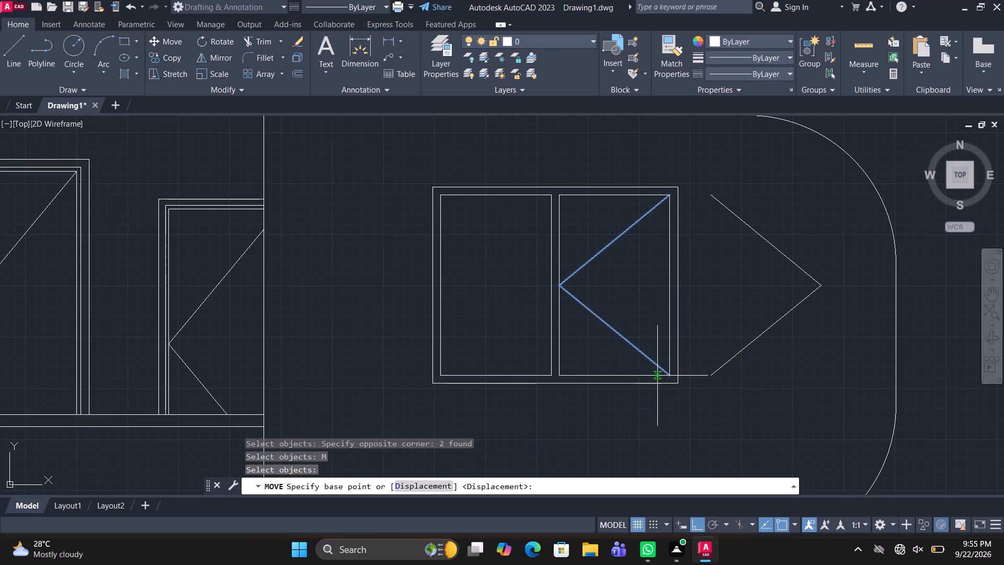
left_click(667, 376)
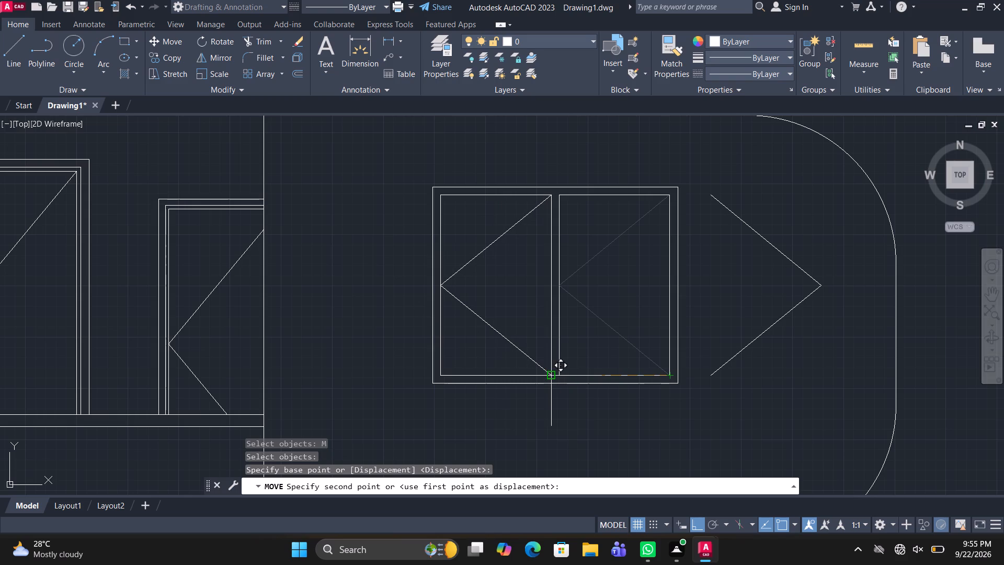
left_click(549, 376)
Move the diagonals outside the window into the right pane, aligning their lower end with the pane's lower-left corner.
left_click_drag(778, 408, 759, 351)
left_click(700, 185)
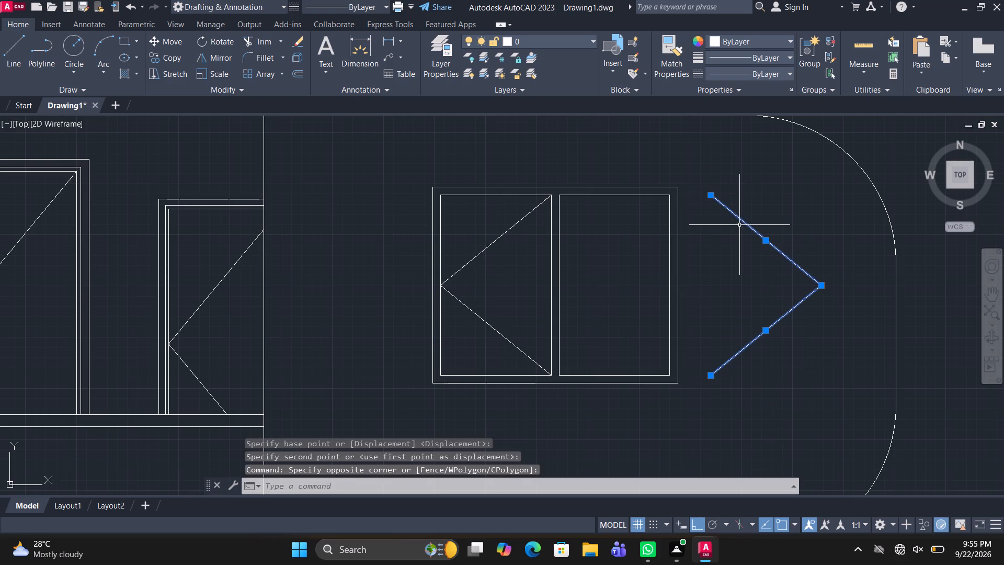
key("m")
key("space")
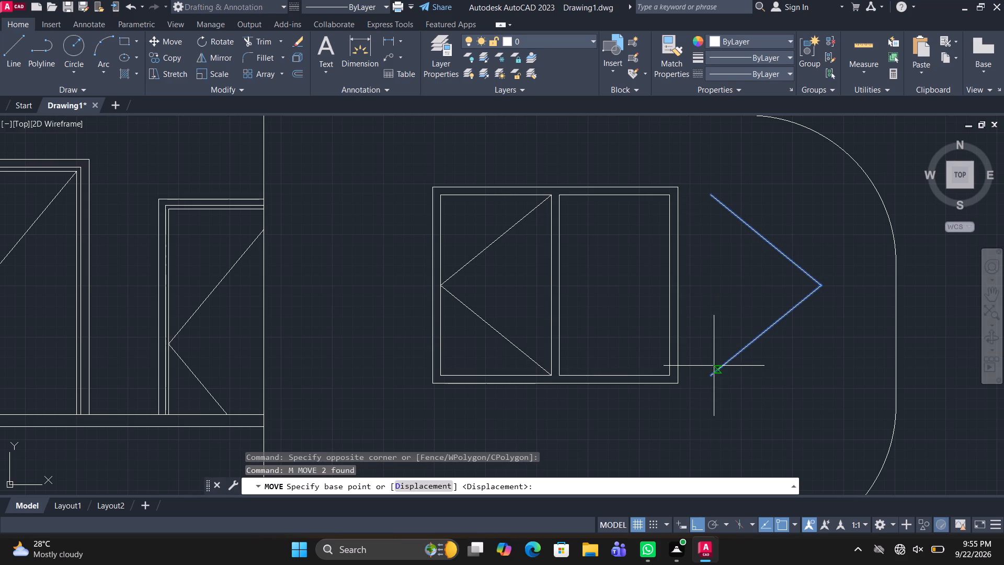
left_click(712, 375)
left_click(562, 376)
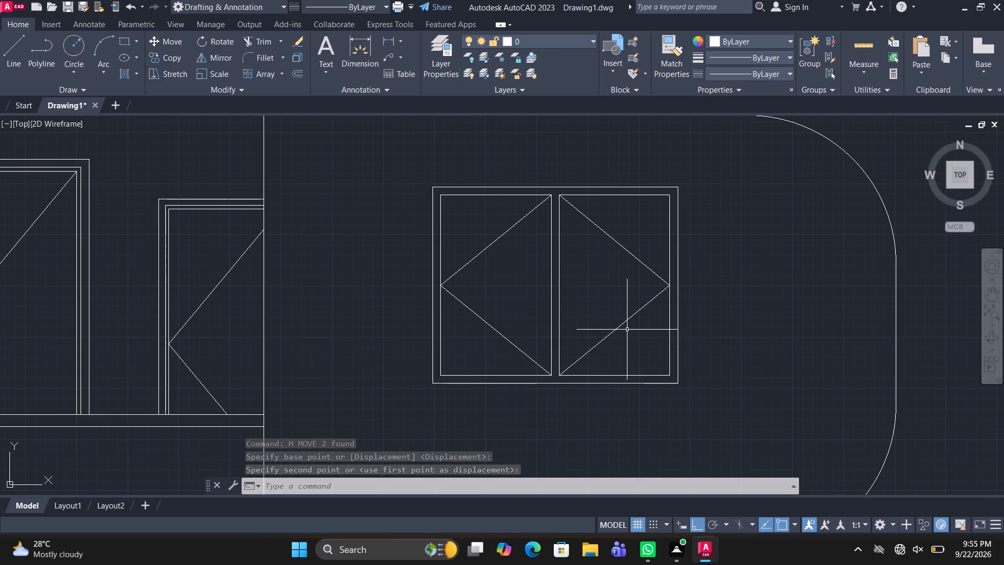
key("Escape")
Draw a horizontal line across the window from the left pane's diagonal apex to the right pane's diagonal apex.
type("L")
key("space")
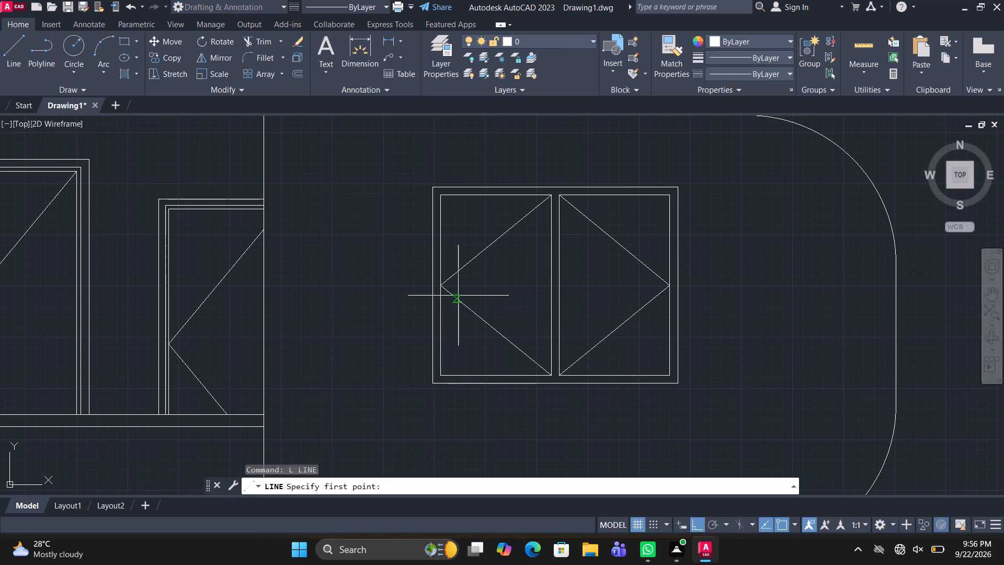
left_click(443, 288)
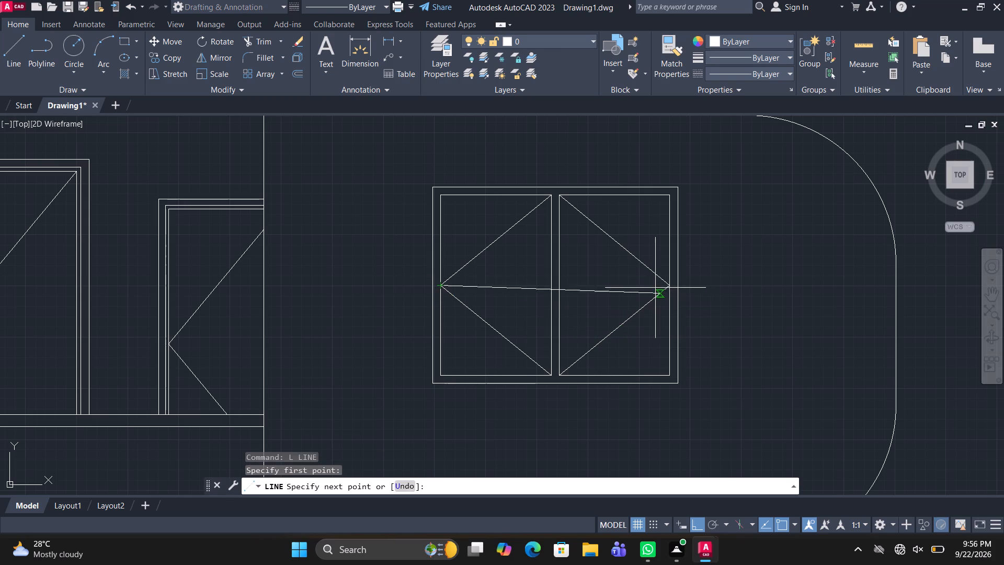
left_click(669, 285)
key("space")
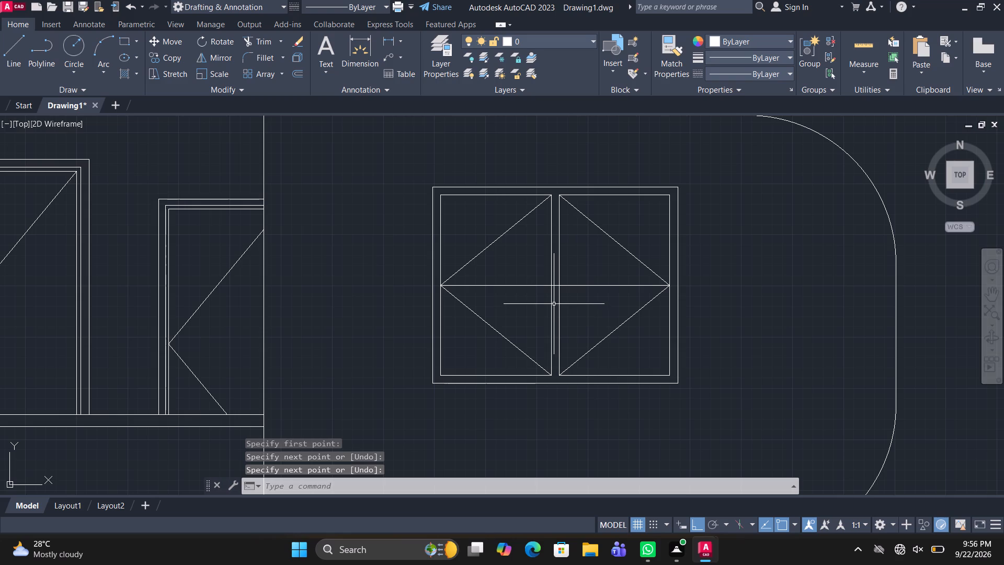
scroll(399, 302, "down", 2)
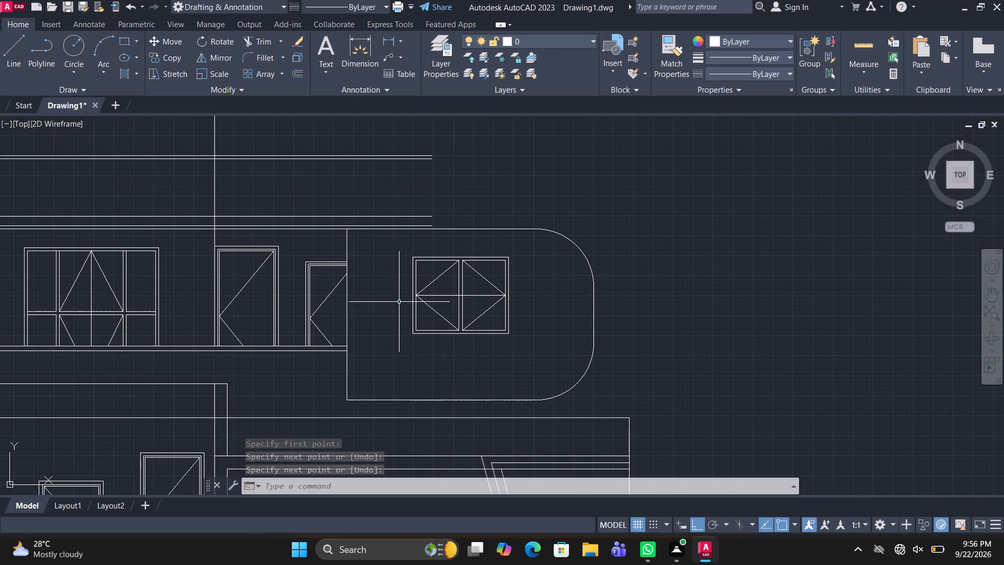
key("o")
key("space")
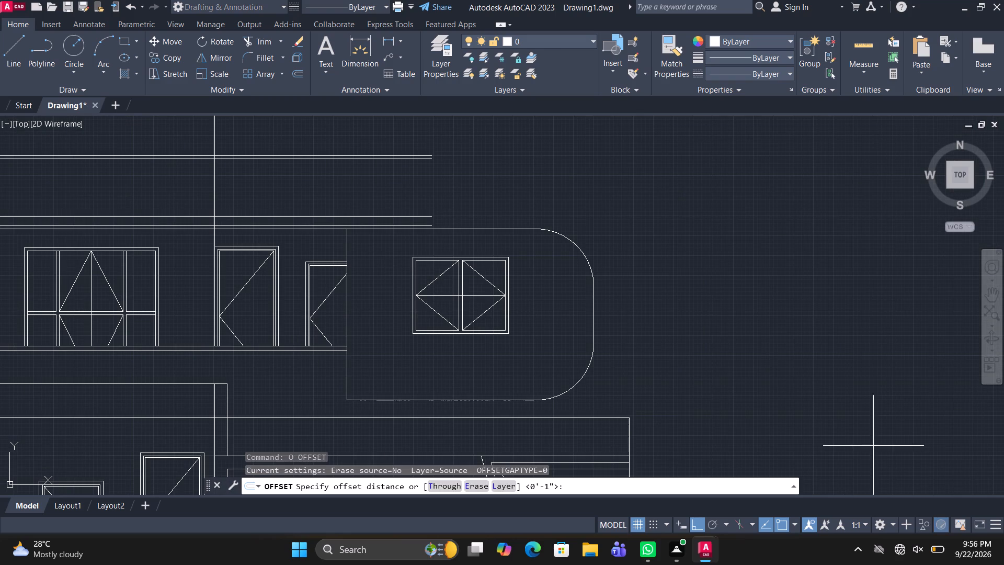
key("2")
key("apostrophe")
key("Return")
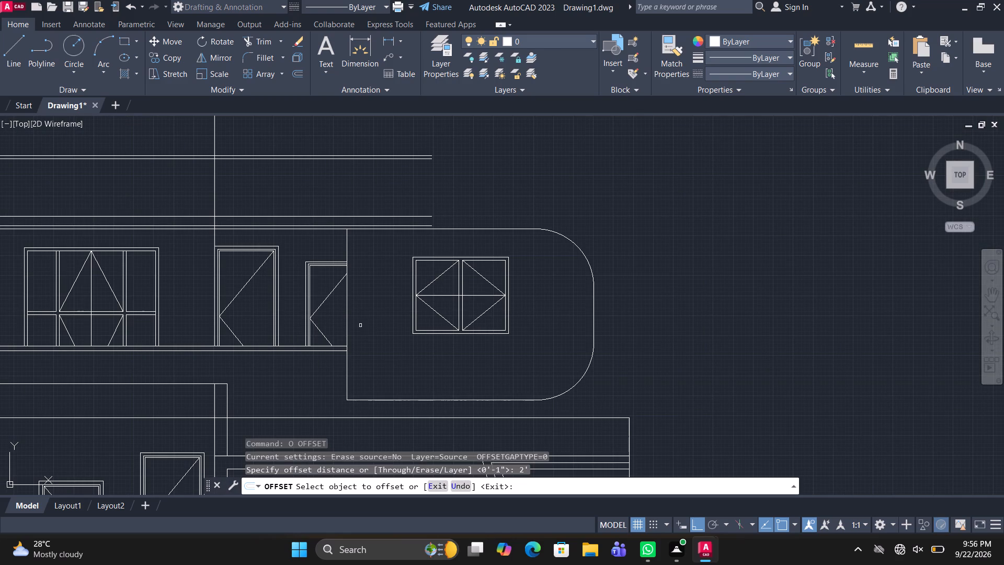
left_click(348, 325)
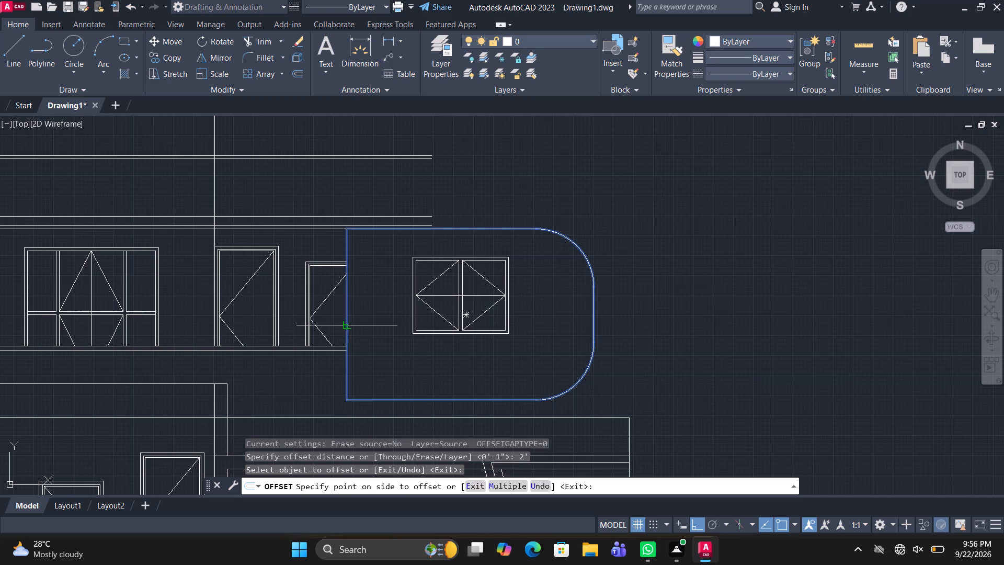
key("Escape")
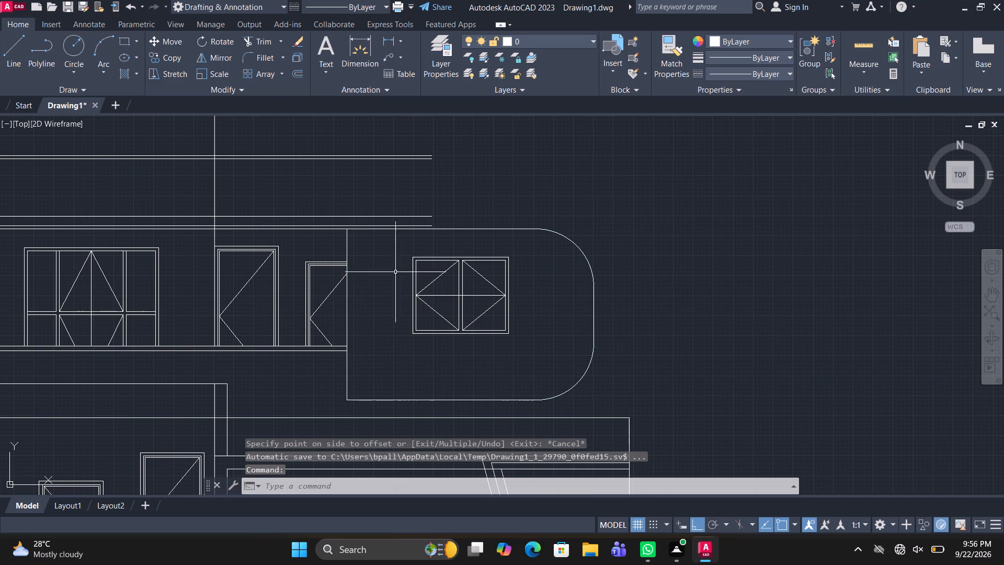
Explode the rounded upper-storey volume's closed outline into separate lines and arcs.
left_click_drag(471, 242, 473, 230)
left_click(473, 213)
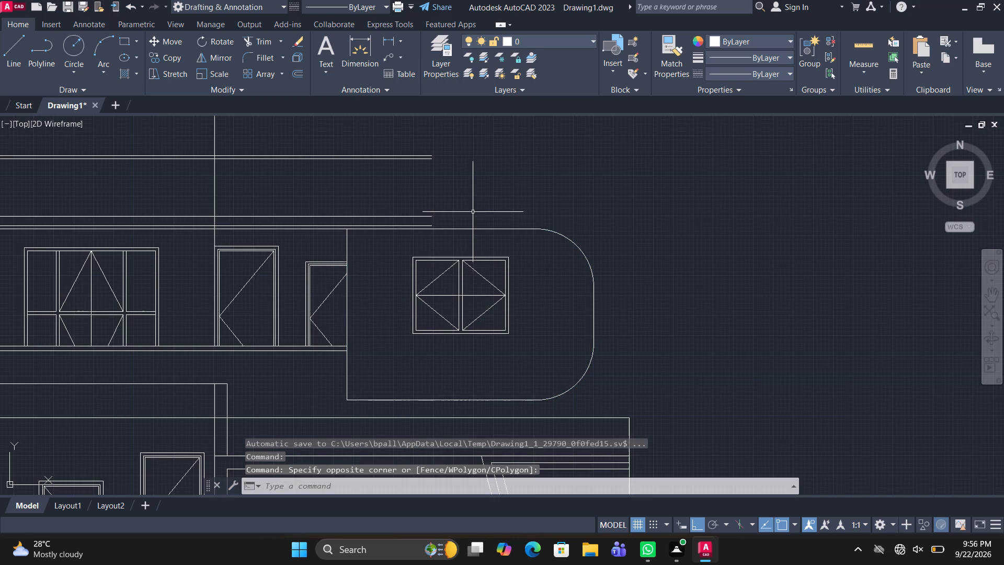
left_click(488, 228)
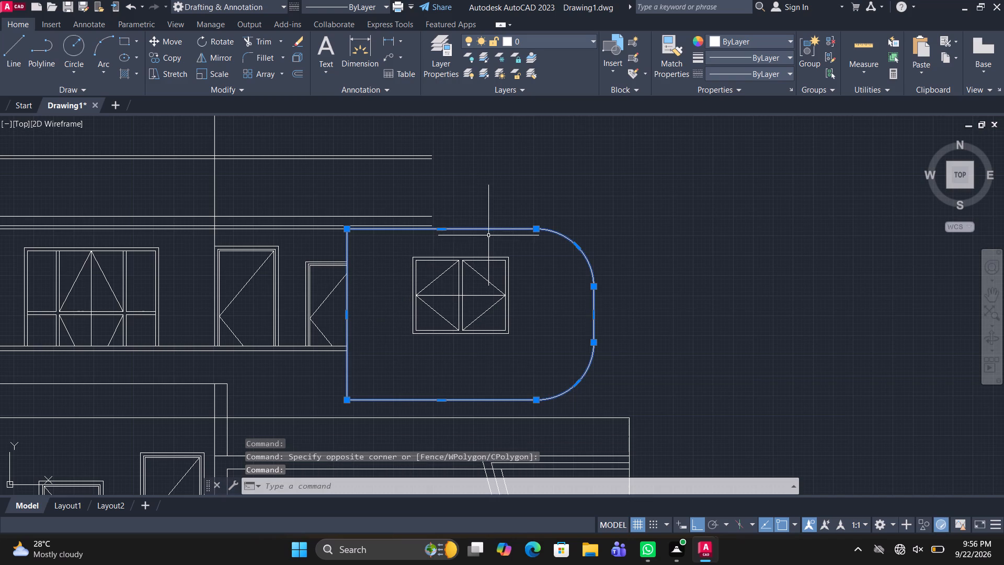
key("x")
key("space")
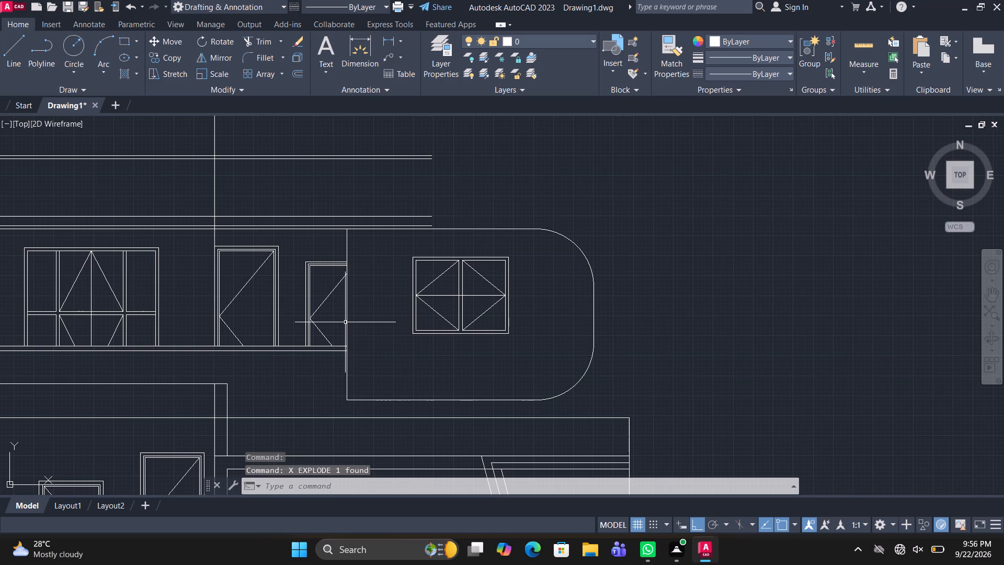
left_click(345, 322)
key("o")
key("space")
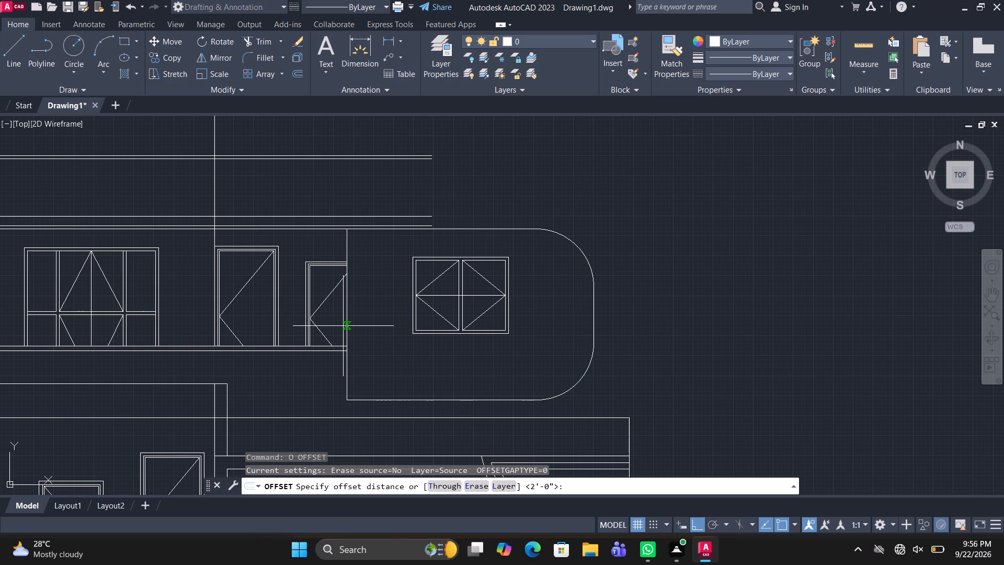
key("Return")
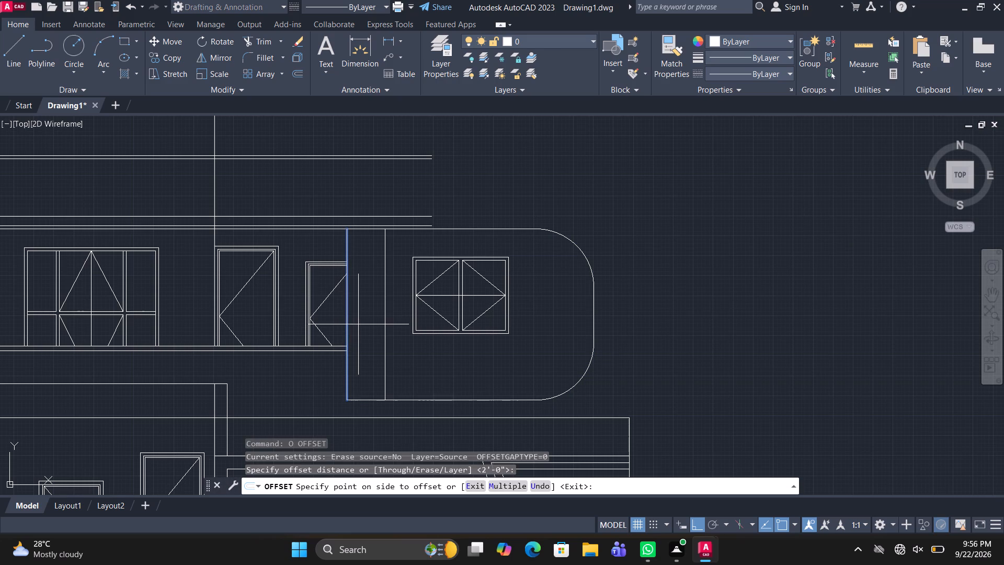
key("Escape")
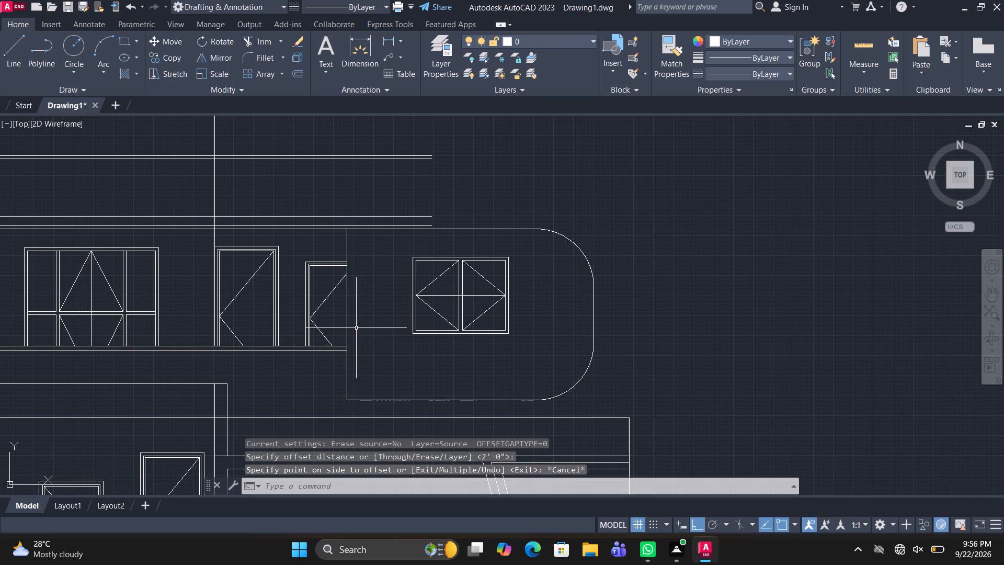
Offset the rounded volume's left vertical edge 1' inward, toward the window.
type("O")
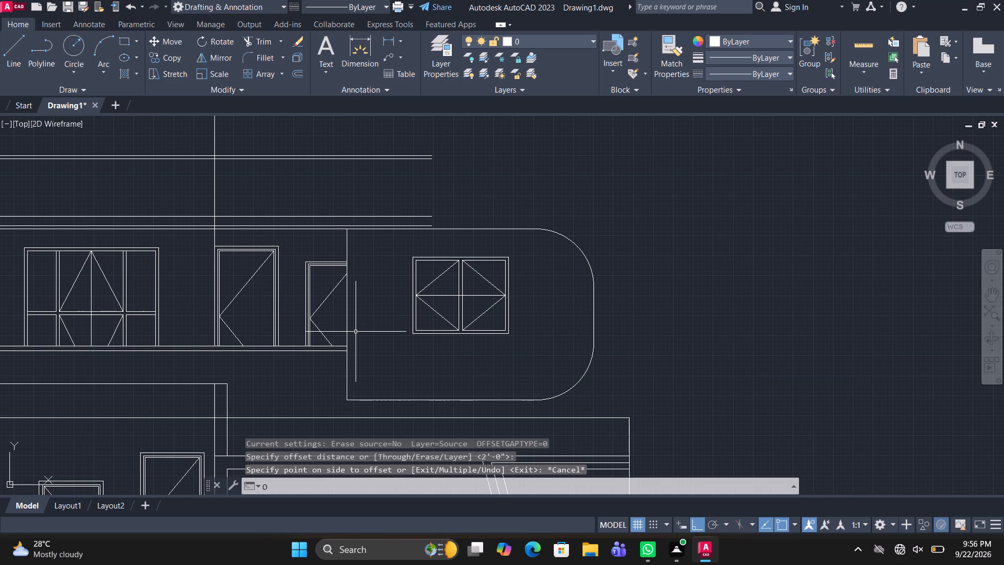
key("space")
key("1")
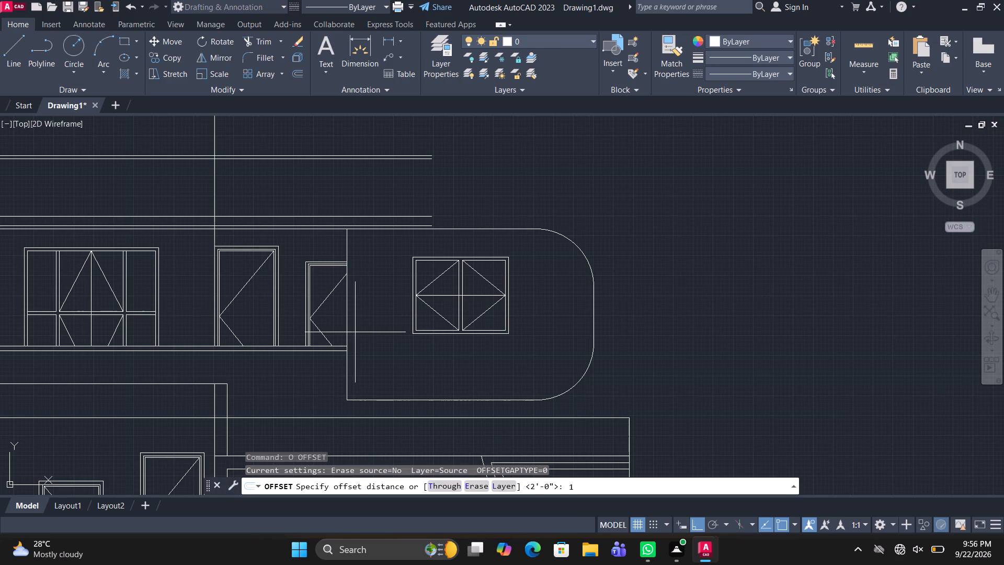
key("apostrophe")
key("Return")
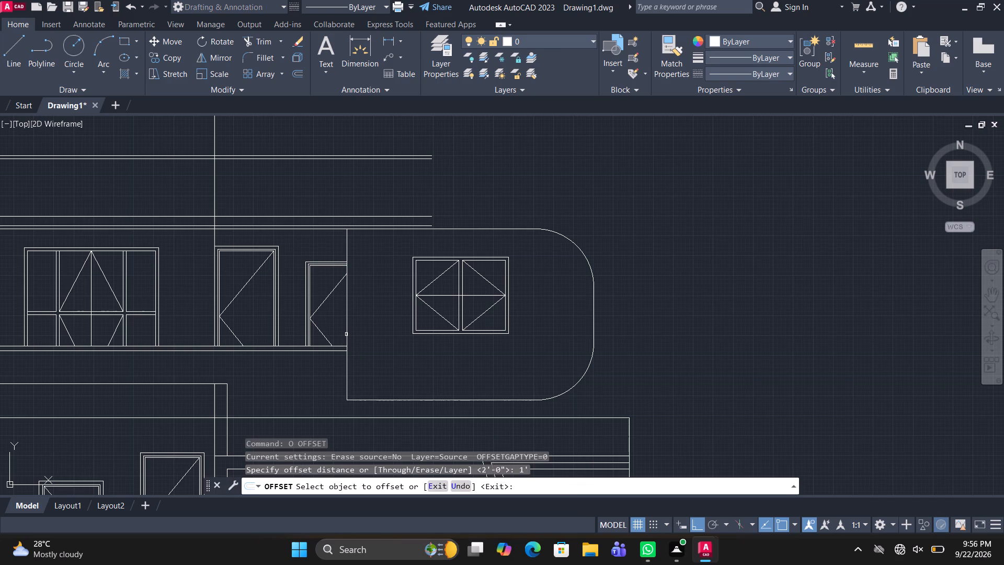
left_click(346, 334)
left_click(362, 334)
scroll(451, 346, "up", 5)
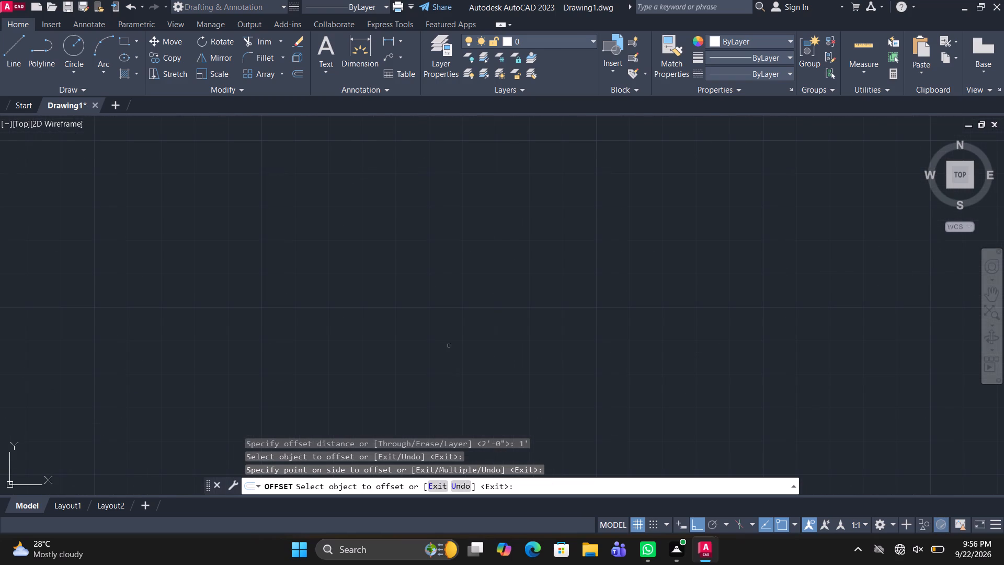
scroll(421, 330, "down", 8)
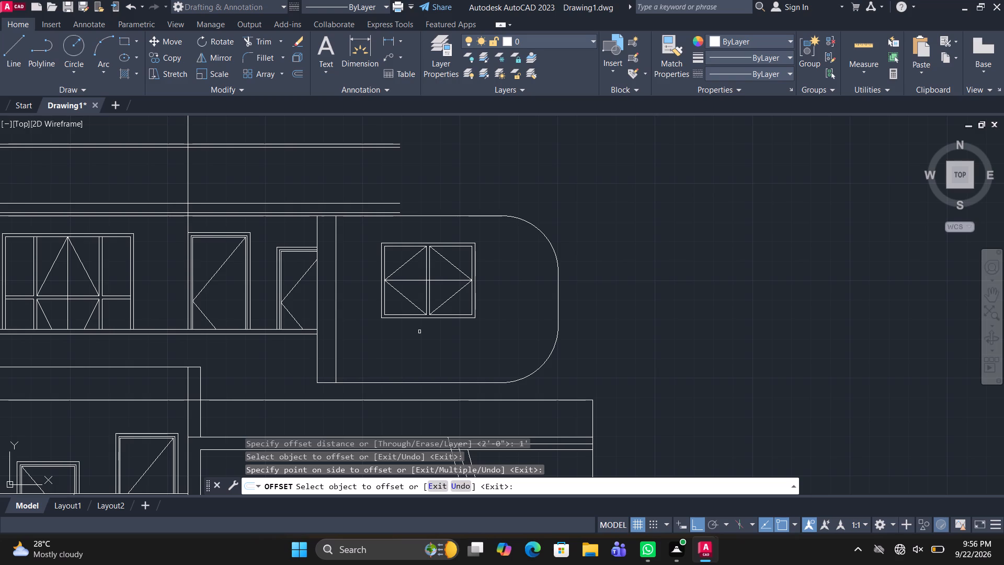
key("space")
key("Escape")
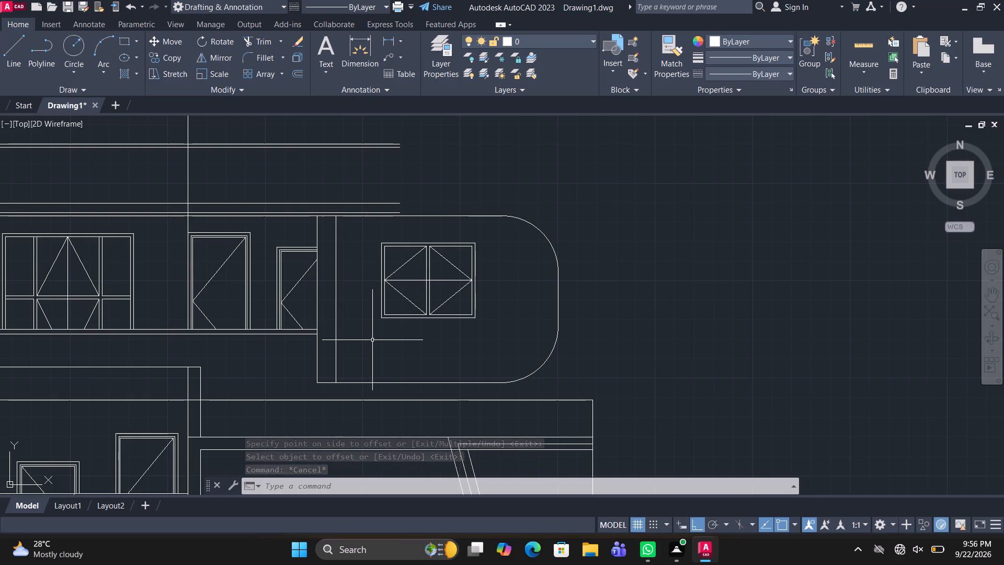
Copy the inner vertical line from its lower end as an array of 35 items, fitted across to the volume's right edge.
key("c")
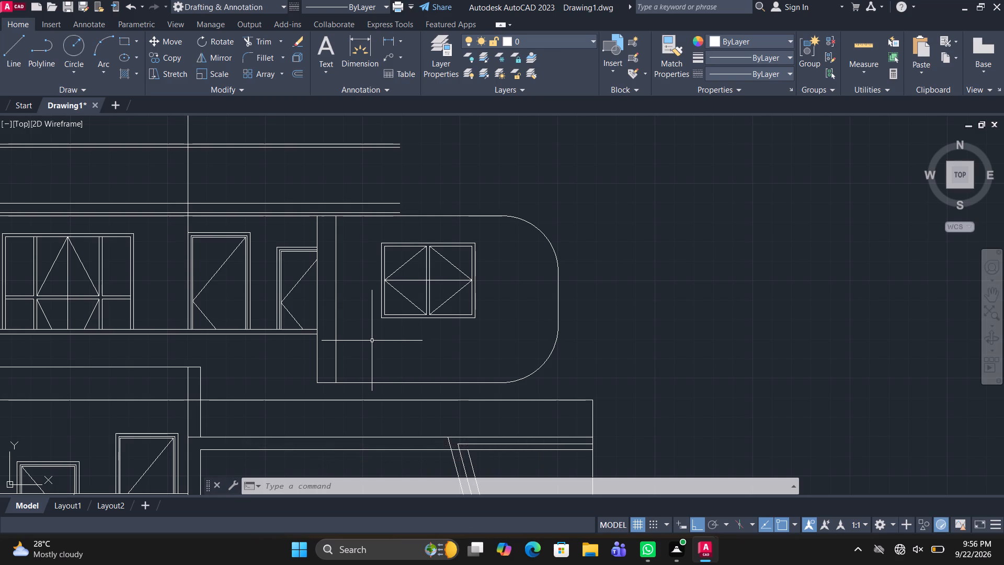
type("O")
key("space")
left_click(338, 364)
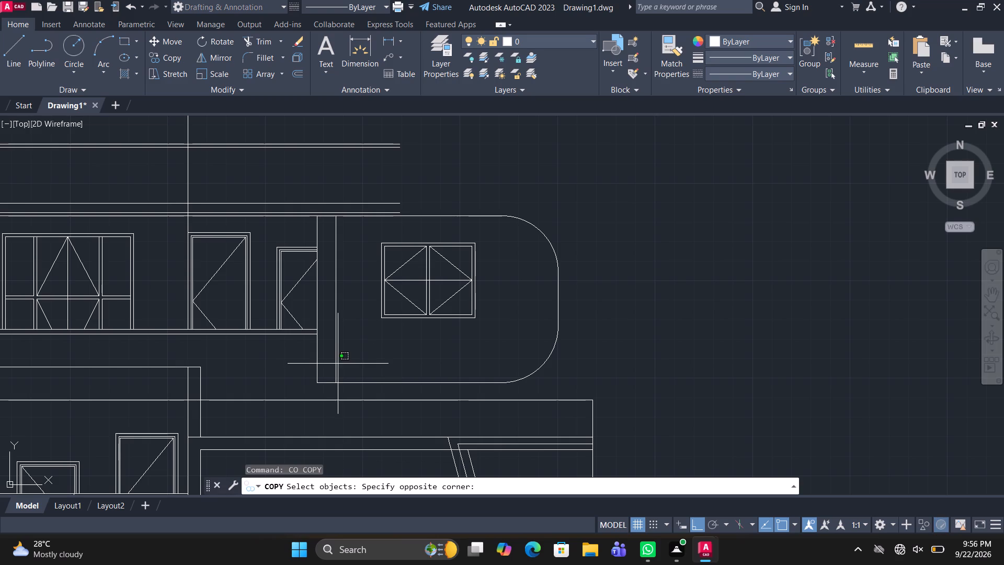
left_click(332, 357)
key("space")
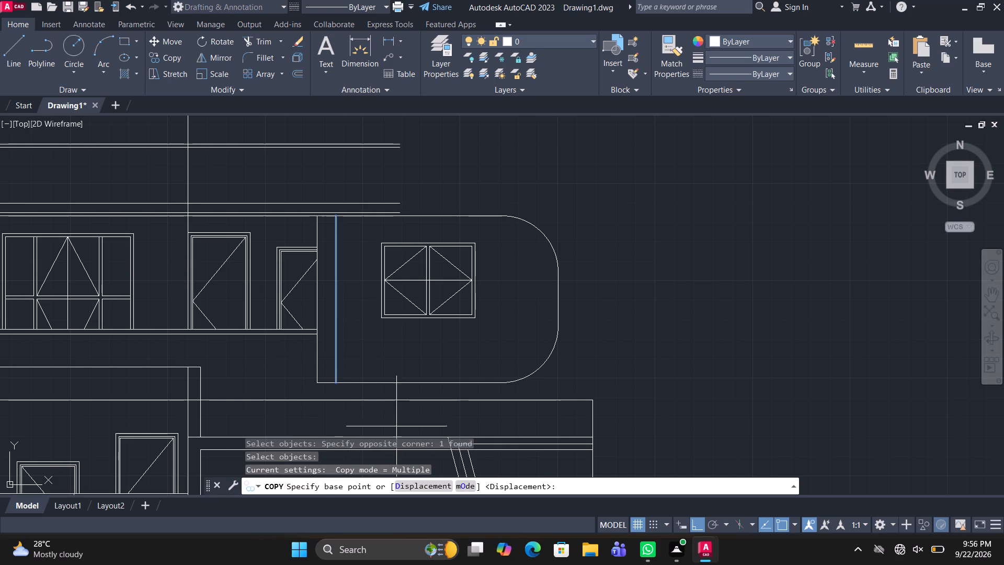
left_click(333, 383)
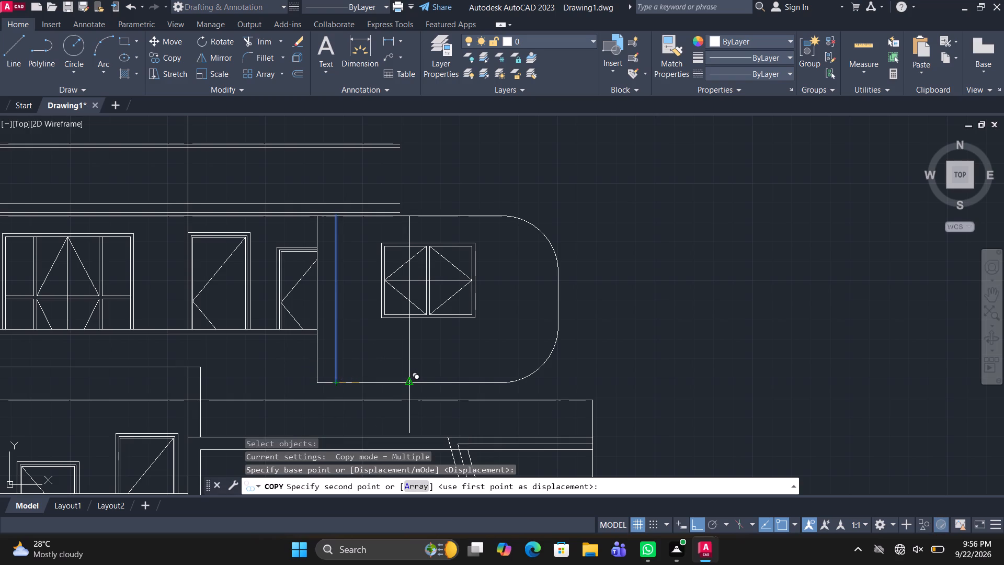
key("a")
key("space")
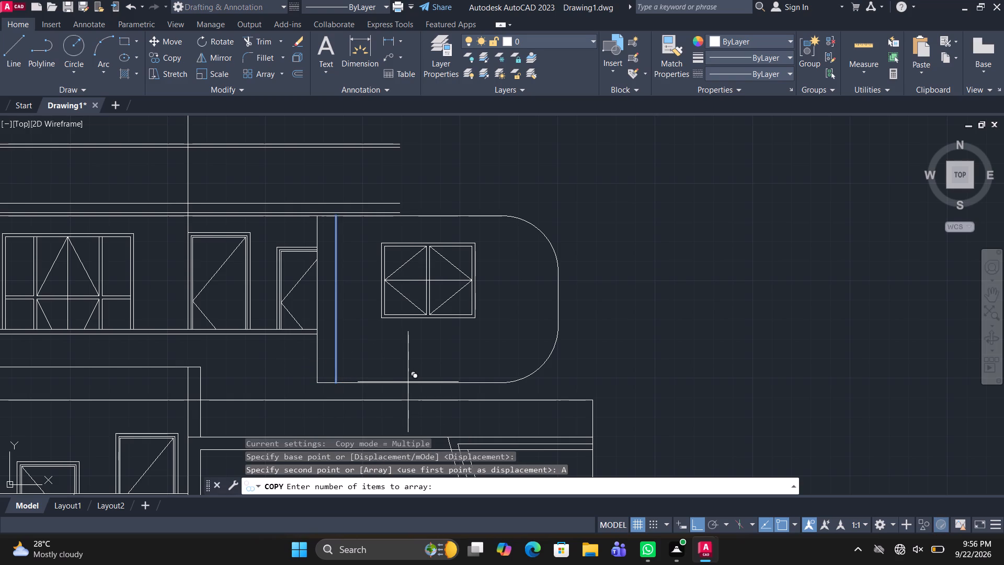
type("35")
key("Return")
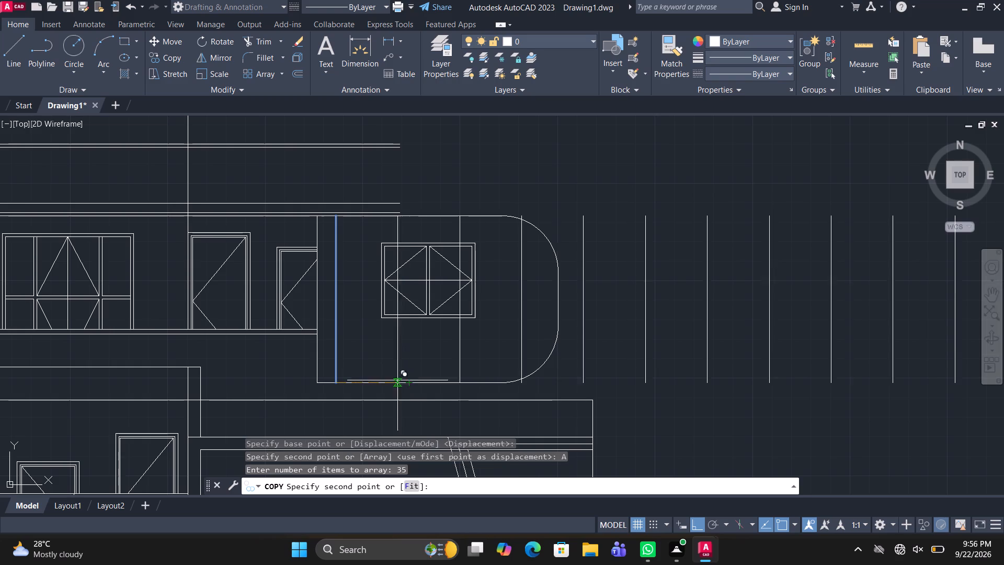
type("F")
key("space")
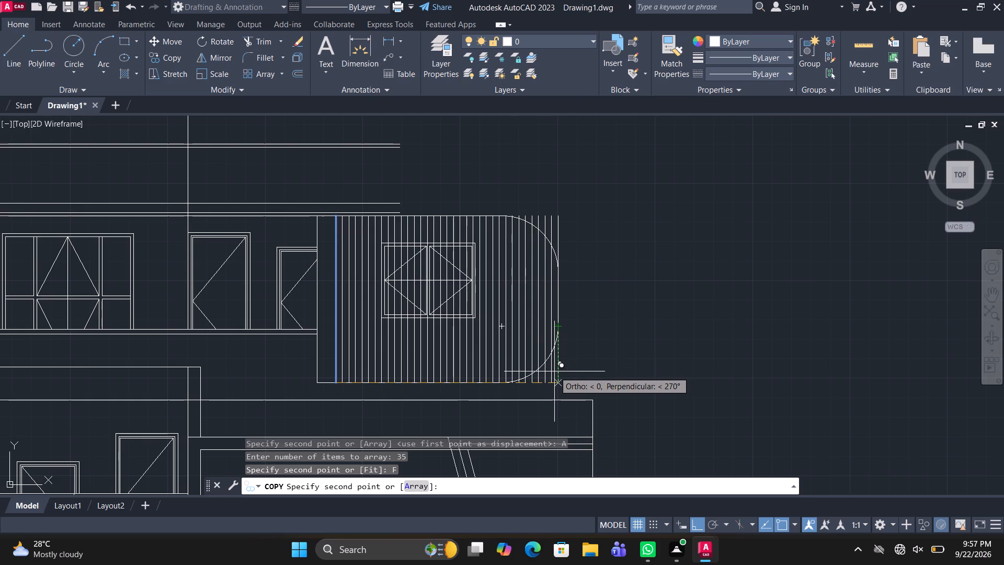
left_click(554, 371)
key("space")
Trim the vertical cladding lines that project beyond the volume's upper-right rounded corner.
type("TR")
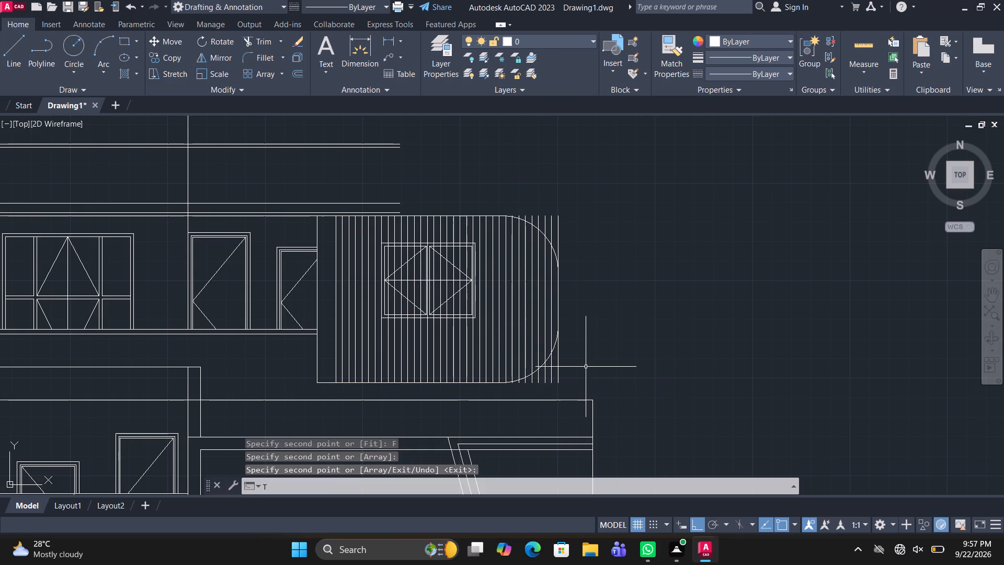
key("space")
left_click_drag(579, 242, 537, 214)
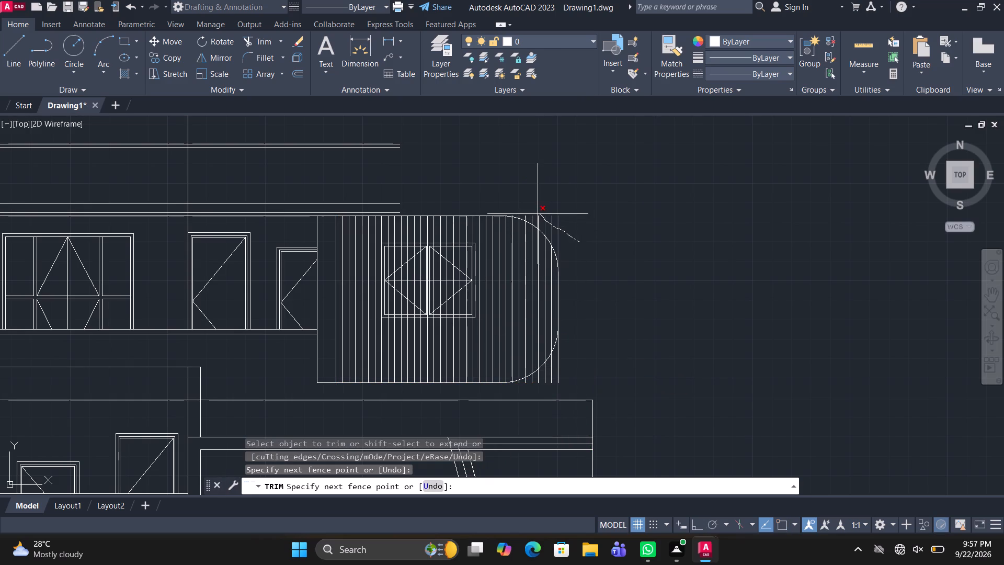
left_click_drag(537, 214, 529, 214)
scroll(528, 218, "up", 3)
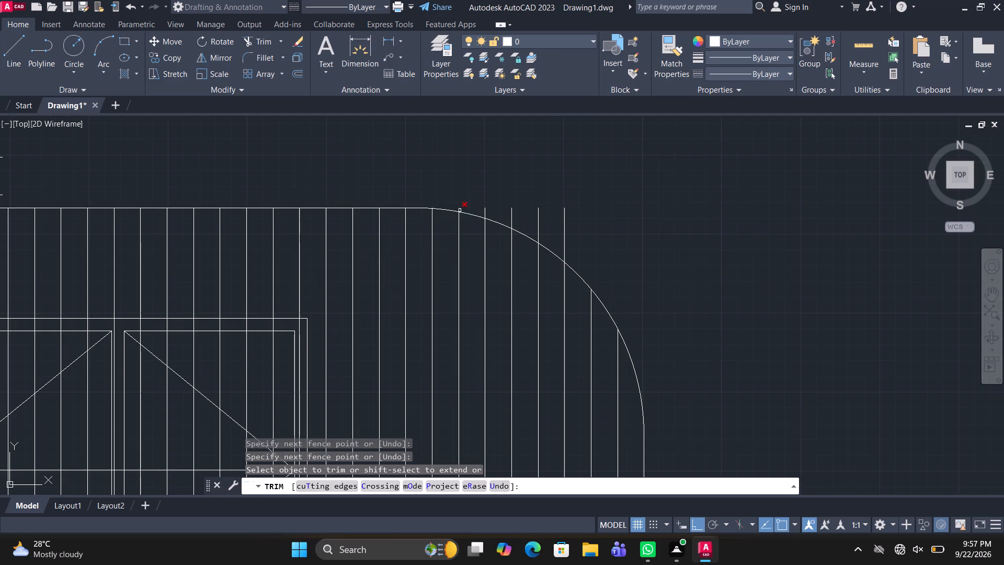
left_click(458, 207)
left_click_drag(462, 207, 527, 223)
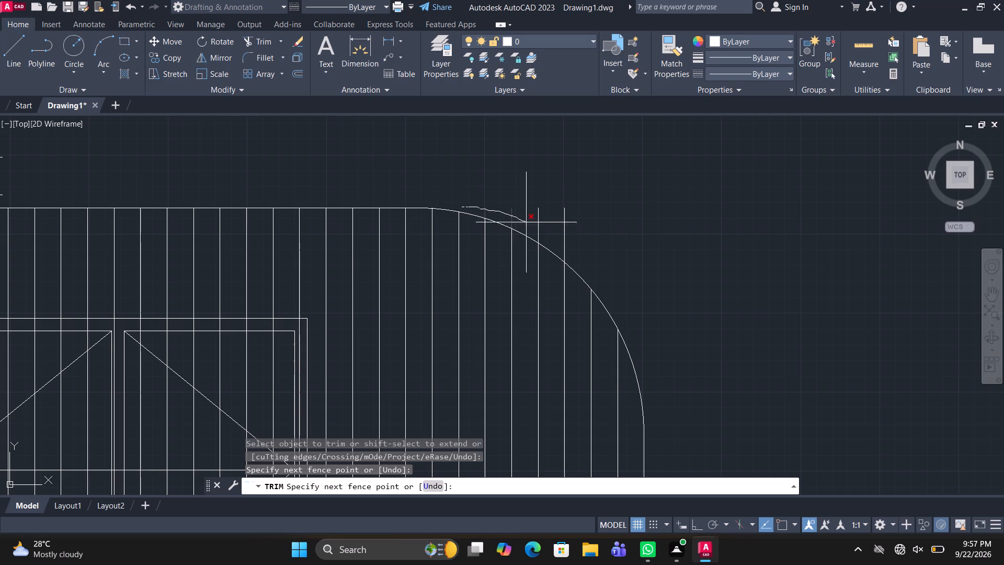
left_click_drag(527, 223, 596, 277)
Trim the vertical cladding lines that project beyond the volume's lower-right rounded corner and finish trimming.
scroll(597, 278, "down", 2)
middle_click_drag(675, 324, 581, 179)
middle_click(580, 178)
scroll(450, 387, "up", 1)
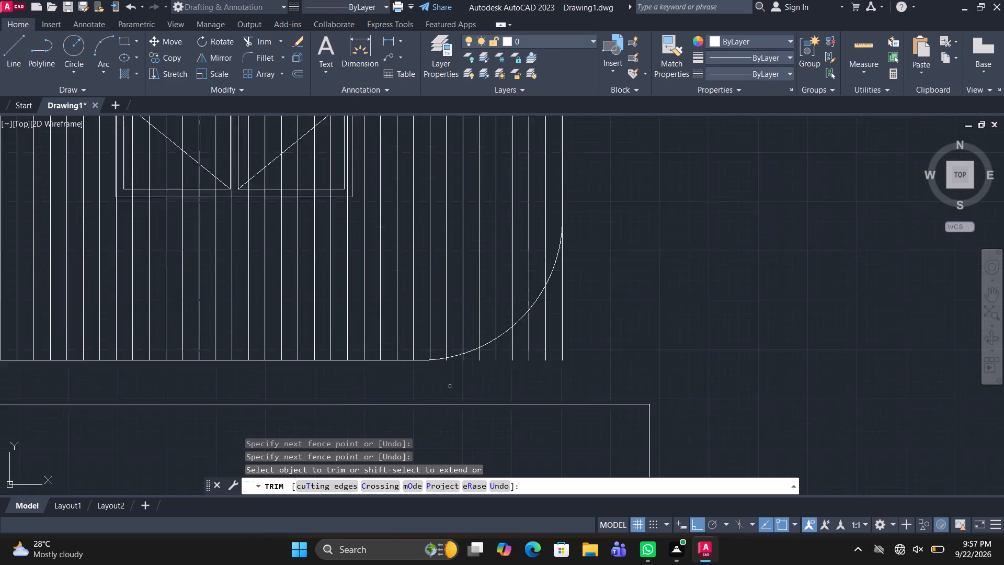
scroll(450, 387, "up", 1)
left_click_drag(443, 346, 461, 343)
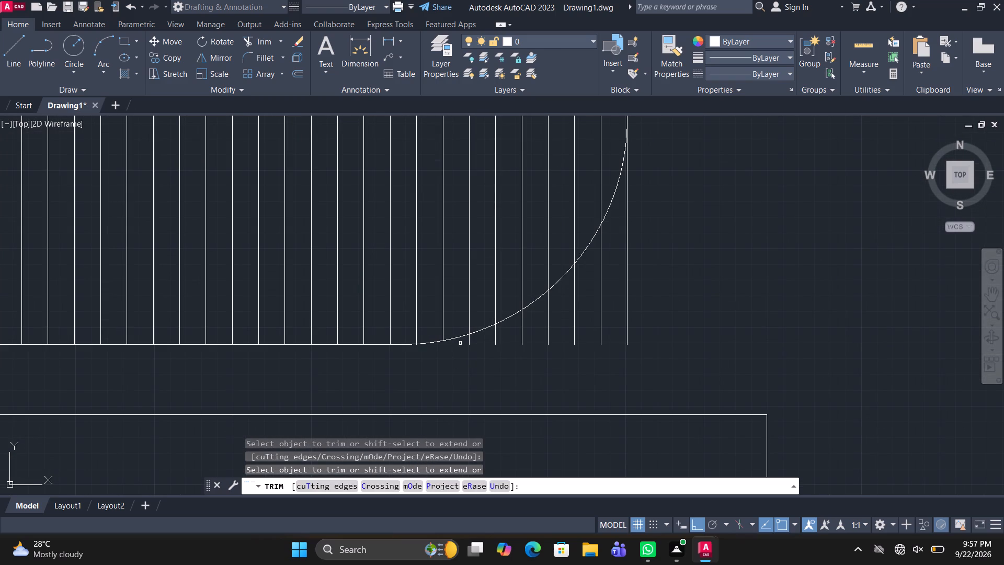
left_click_drag(461, 343, 464, 342)
left_click_drag(464, 342, 675, 257)
scroll(673, 259, "down", 1)
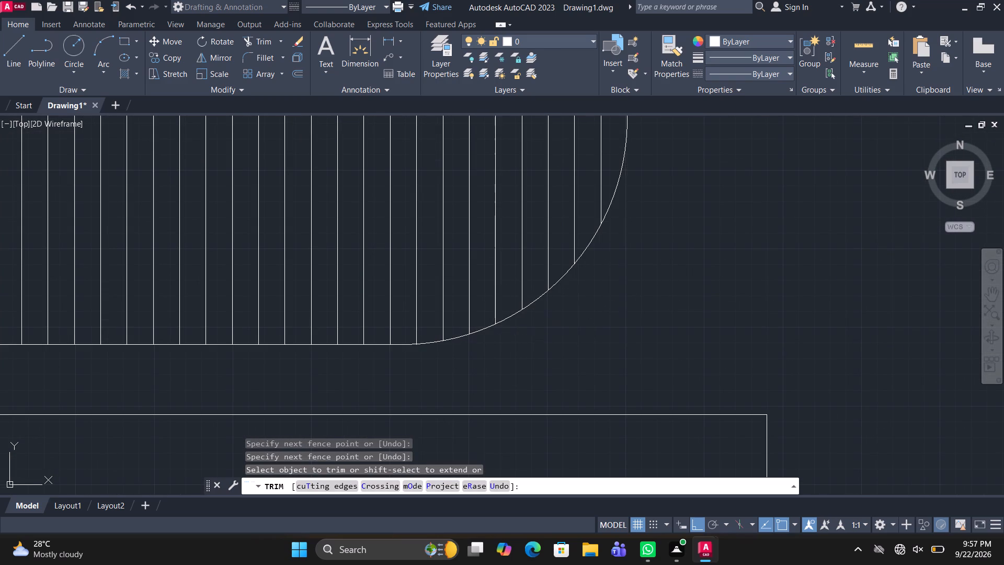
scroll(673, 259, "down", 2)
scroll(534, 201, "up", 3)
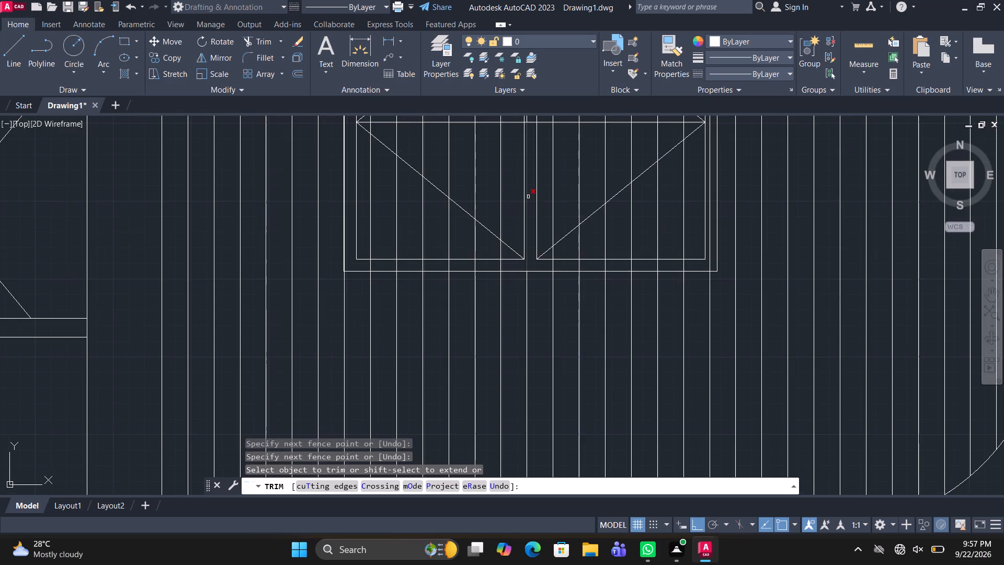
scroll(528, 197, "down", 1)
middle_click_drag(523, 199, 564, 346)
scroll(534, 328, "down", 3)
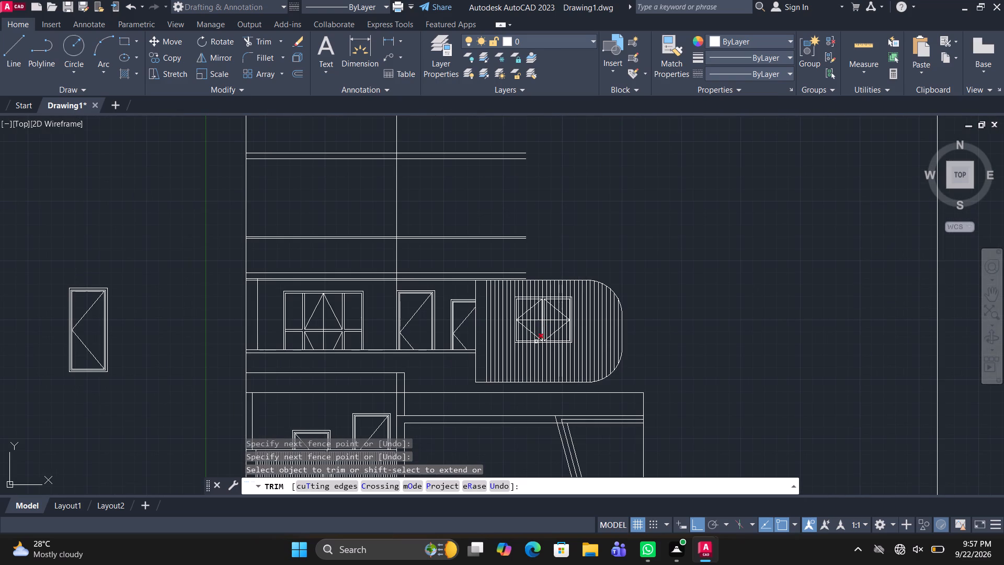
middle_click_drag(641, 348, 594, 256)
key("space")
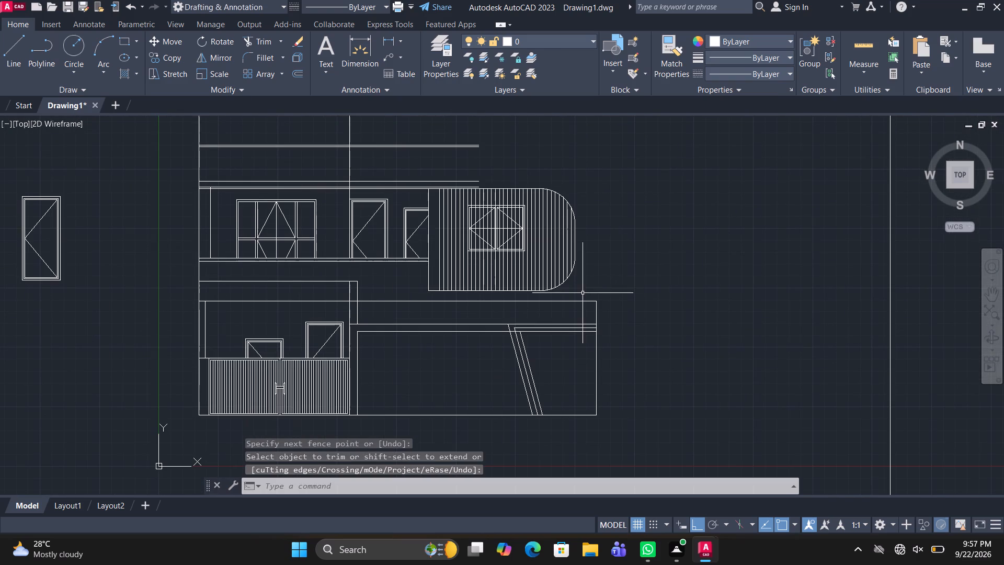
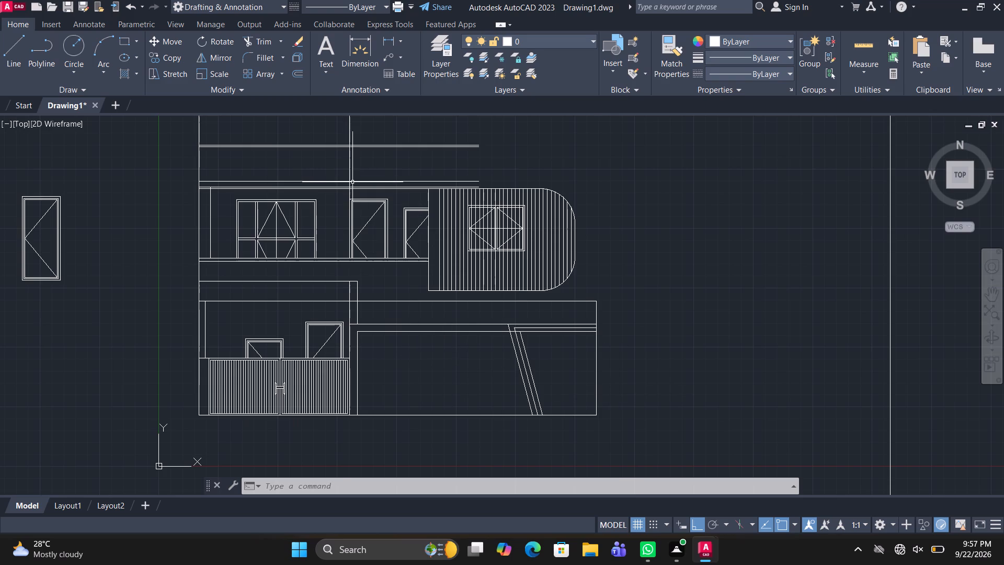
Trim the two closely spaced horizontal lines above the first-floor window between the outer wall line and the inner vertical line.
scroll(352, 182, "up", 1)
type("TR")
key("space")
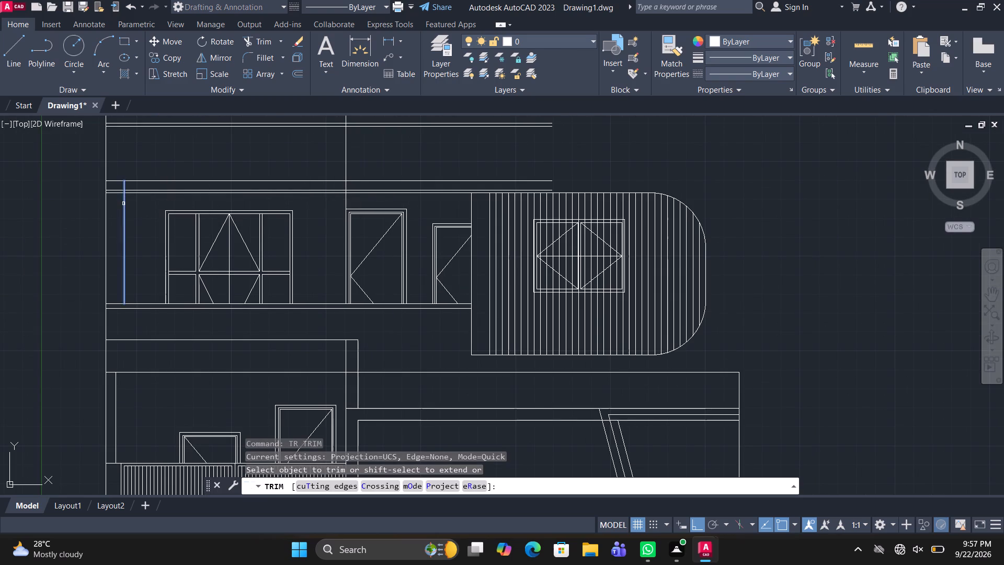
scroll(123, 202, "up", 2, "shift")
left_click(125, 196, "shift")
left_click_drag(118, 169, 118, 197)
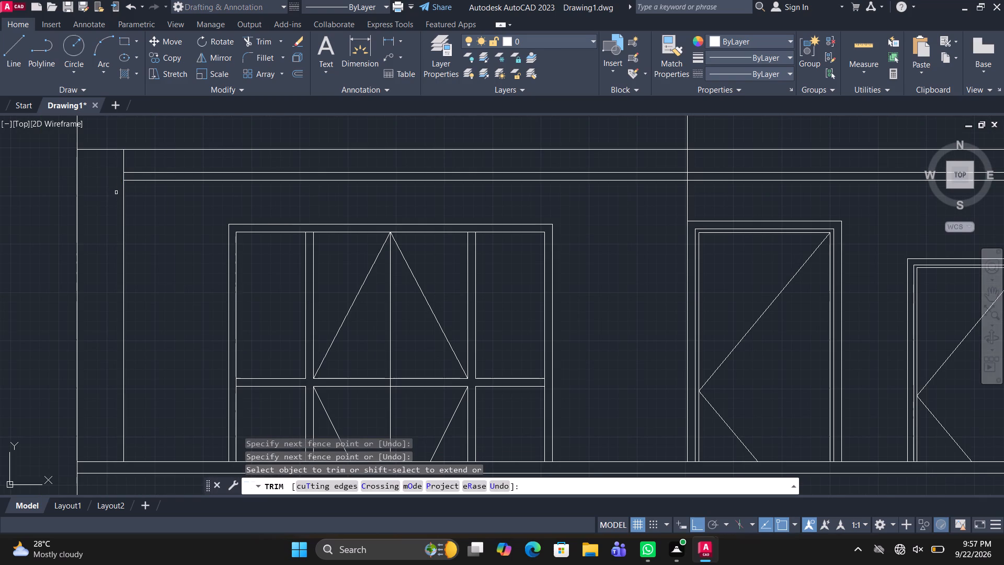
Extend the inner vertical line beside the outer wall upward through the upper floor lines to the topmost slab.
scroll(187, 232, "down", 2)
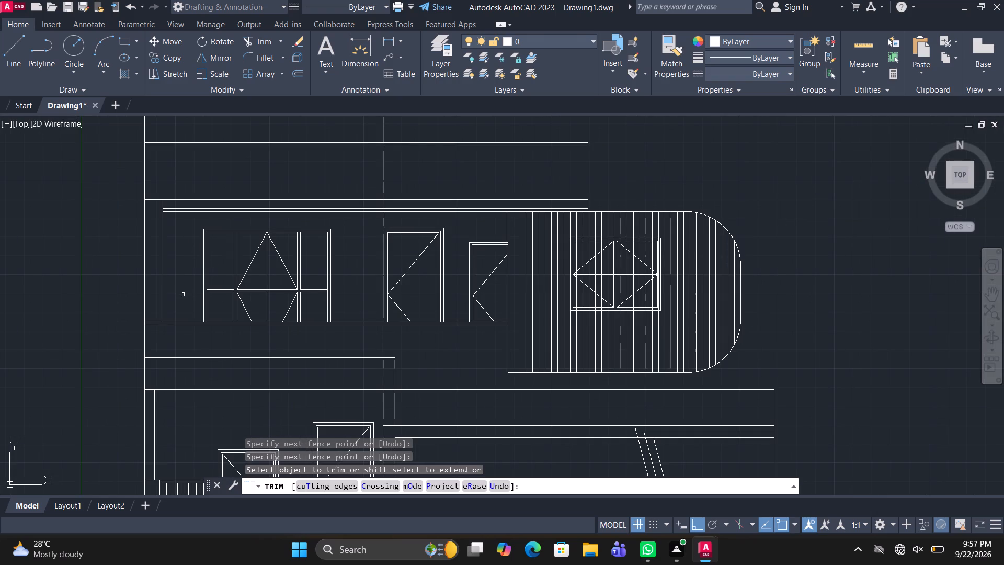
middle_click_drag(179, 182, 208, 312)
middle_click_drag(220, 252, 249, 318)
scroll(249, 302, "down", 2)
scroll(236, 332, "up", 2)
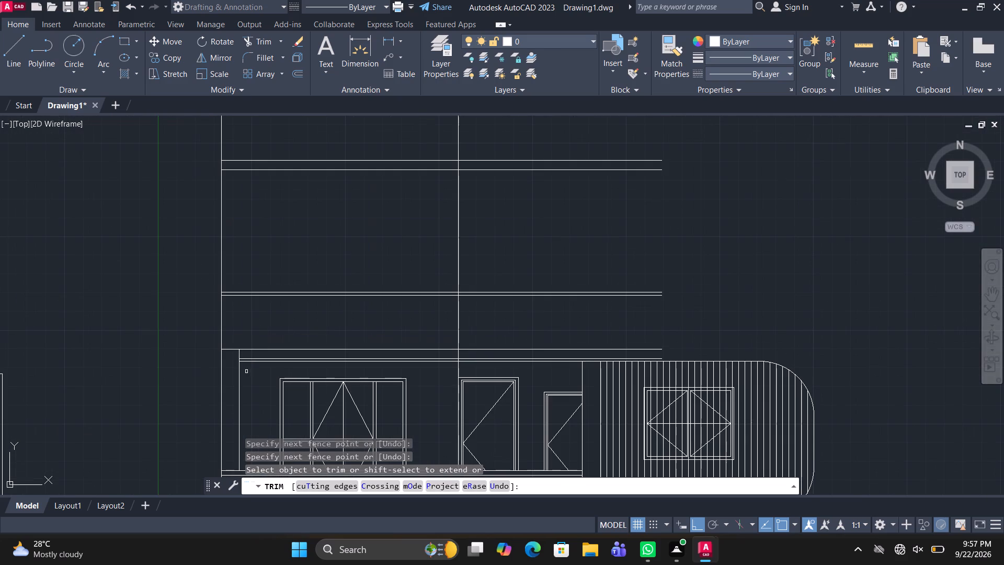
left_click_drag(239, 367, 239, 362, "shift")
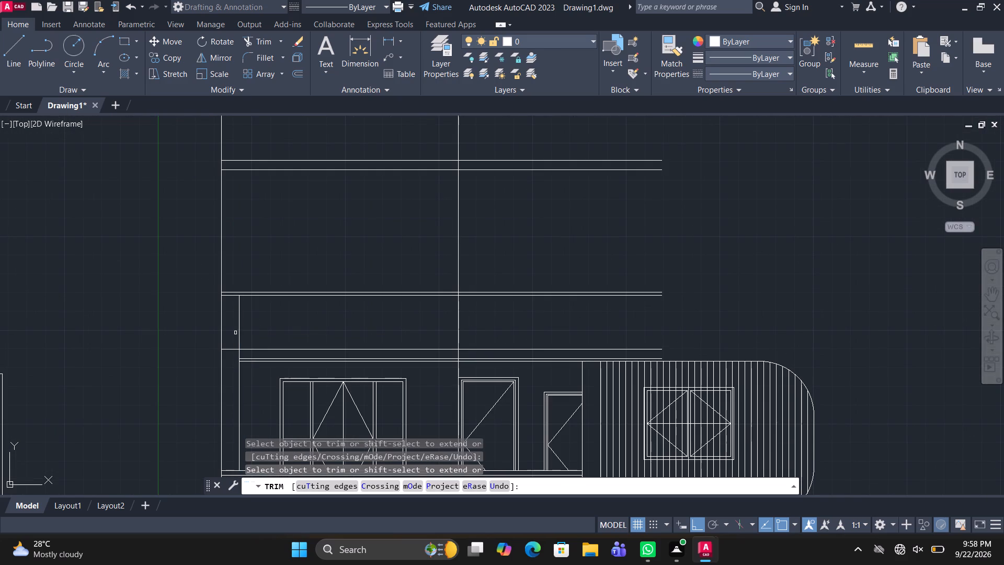
left_click(240, 332, "shift")
left_click(237, 311, "shift")
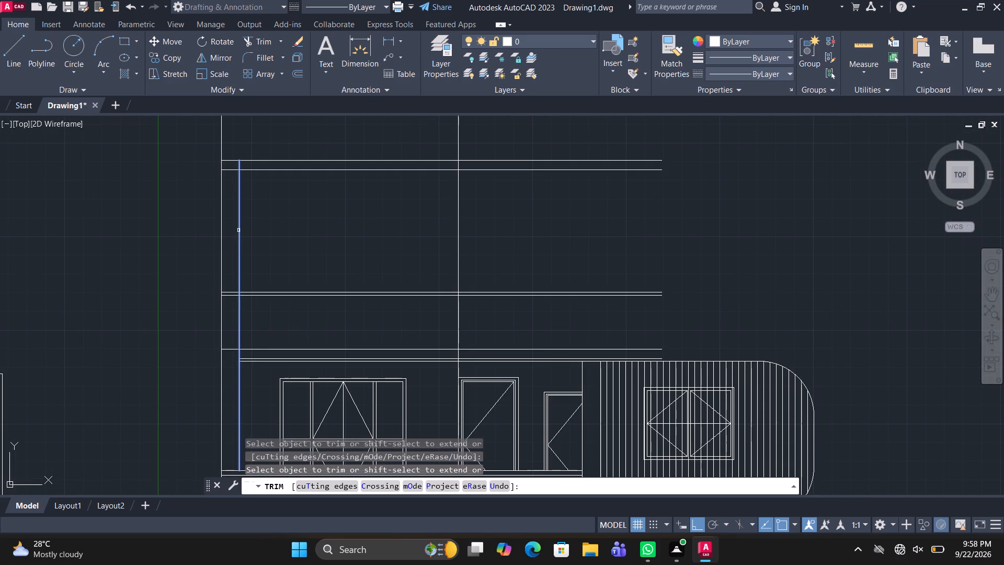
left_click(238, 230, "shift")
middle_click_drag(254, 224, 283, 286)
left_click_drag(271, 280, 263, 266, "shift")
scroll(286, 292, "down", 2)
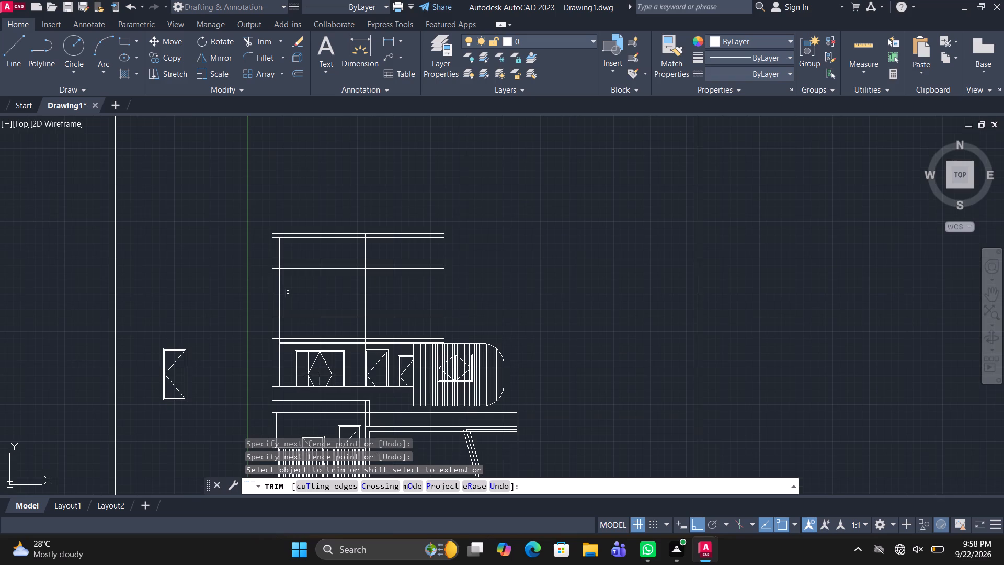
Trim the middle vertical wall line between the slab above the first floor and the top of the first-floor door.
scroll(296, 315, "up", 1)
middle_click_drag(296, 315, 284, 264)
left_click_drag(359, 288, 365, 285)
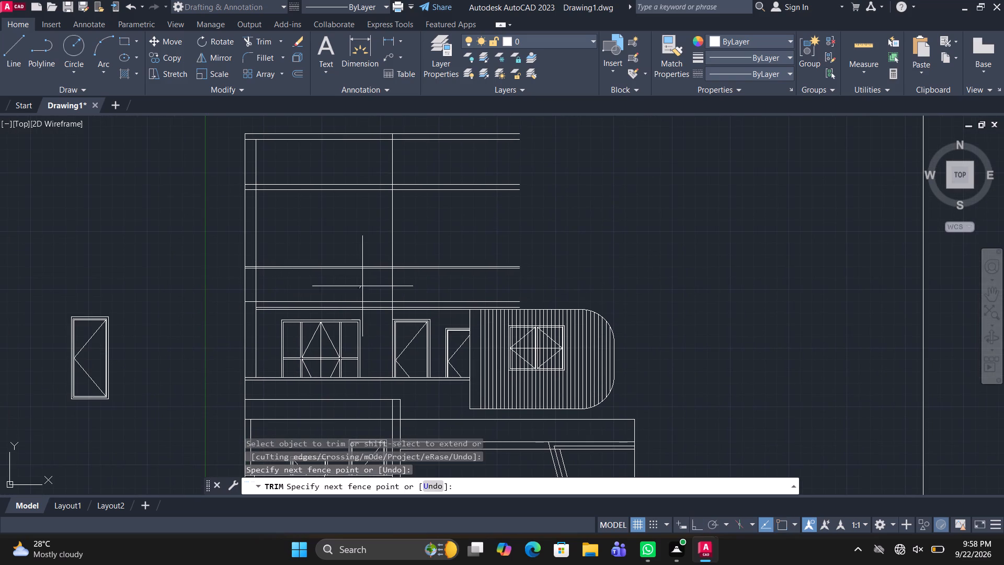
left_click_drag(365, 285, 435, 275)
scroll(392, 315, "up", 2)
left_click_drag(385, 313, 393, 313)
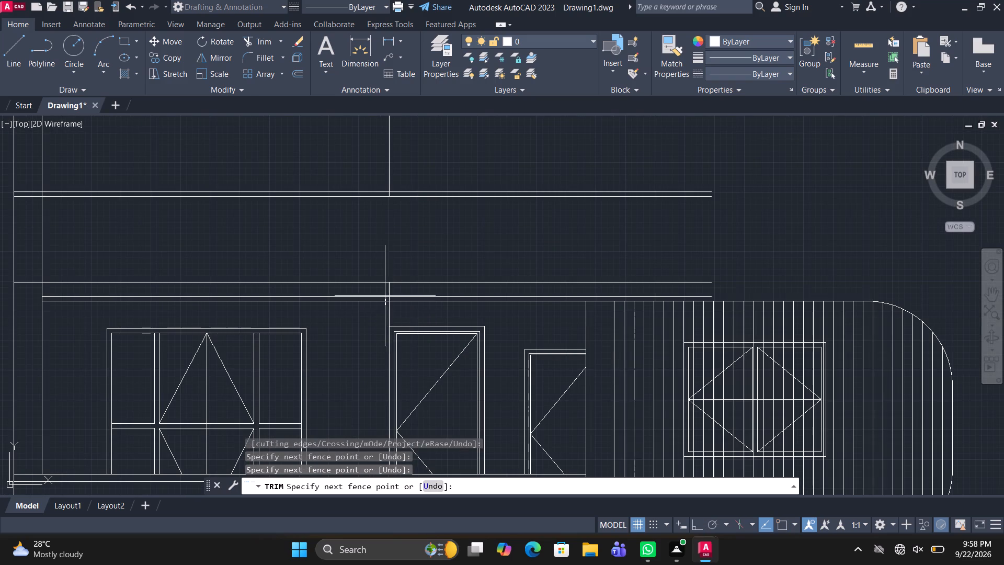
scroll(384, 288, "up", 2)
left_click(411, 340)
left_click(392, 316)
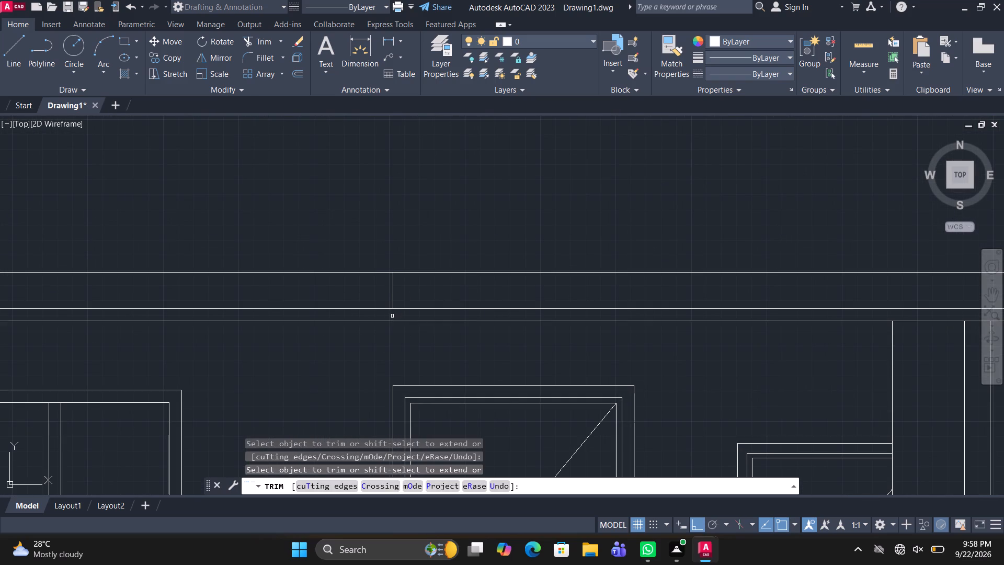
left_click_drag(389, 291, 411, 298)
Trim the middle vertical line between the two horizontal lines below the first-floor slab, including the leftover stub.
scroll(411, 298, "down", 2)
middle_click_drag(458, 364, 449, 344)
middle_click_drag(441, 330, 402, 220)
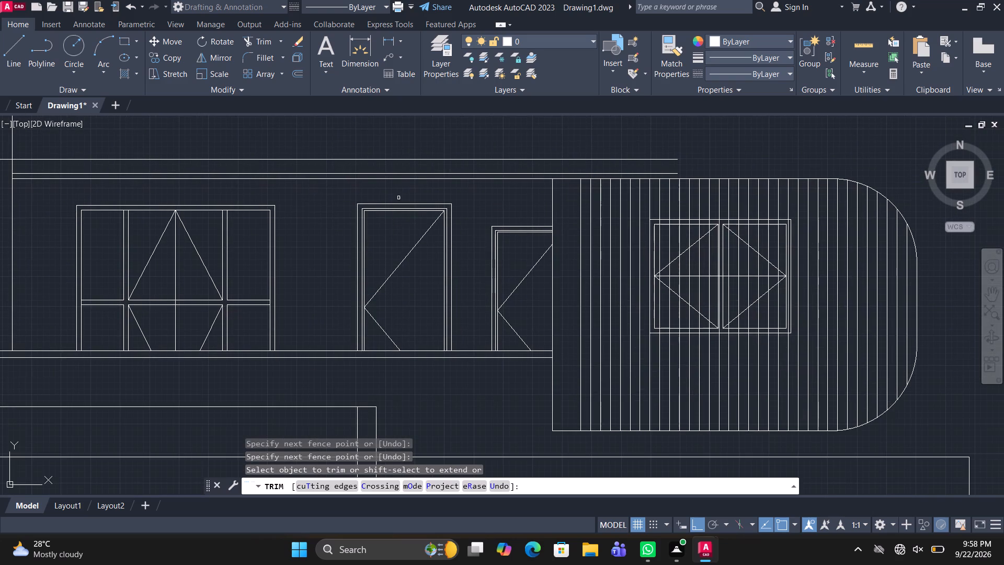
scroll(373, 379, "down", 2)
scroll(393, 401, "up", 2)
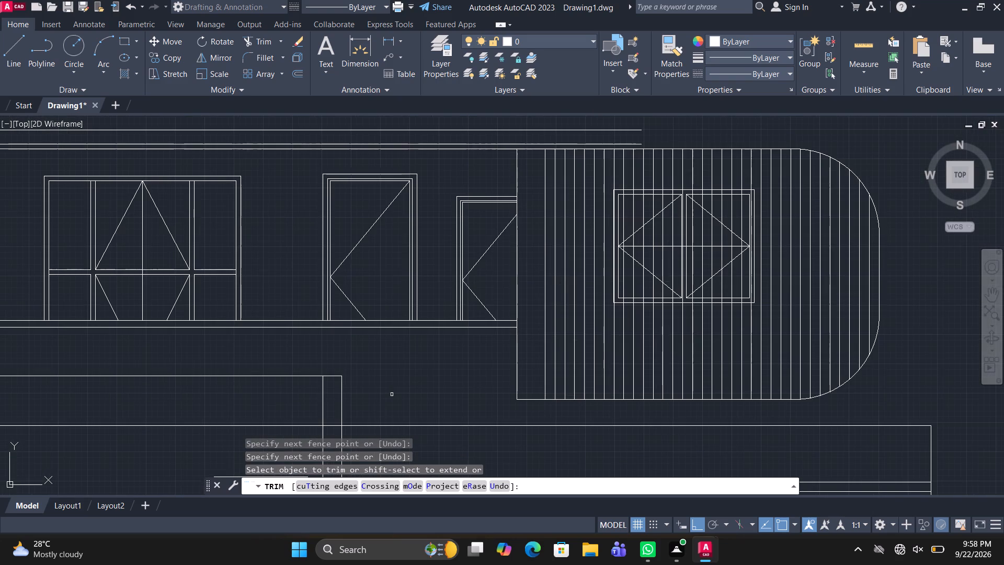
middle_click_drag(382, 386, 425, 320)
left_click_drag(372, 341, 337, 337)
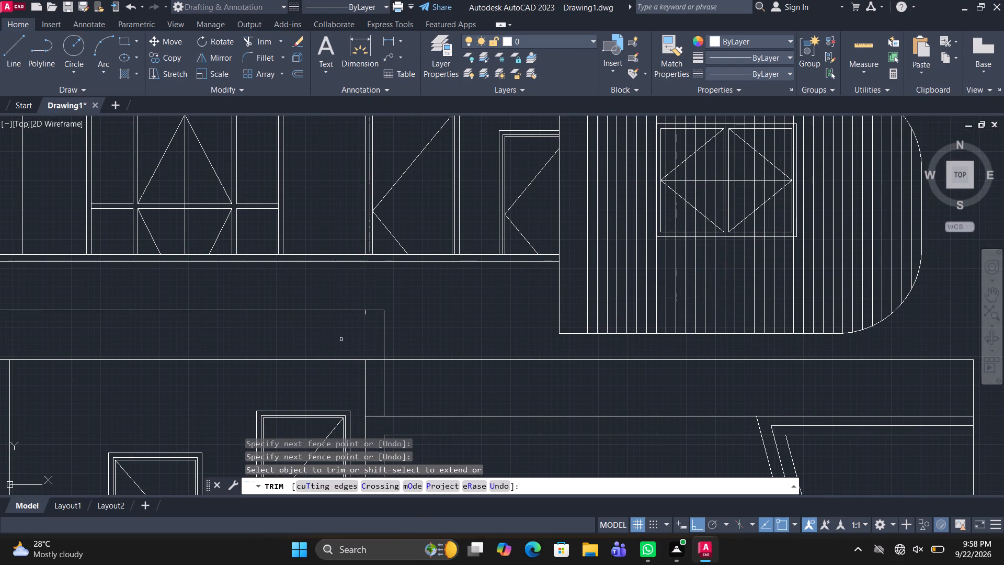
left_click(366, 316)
Extend the two vertical column lines beside the ground-floor entrance up to the underside of the first-floor slab.
scroll(418, 337, "down", 2)
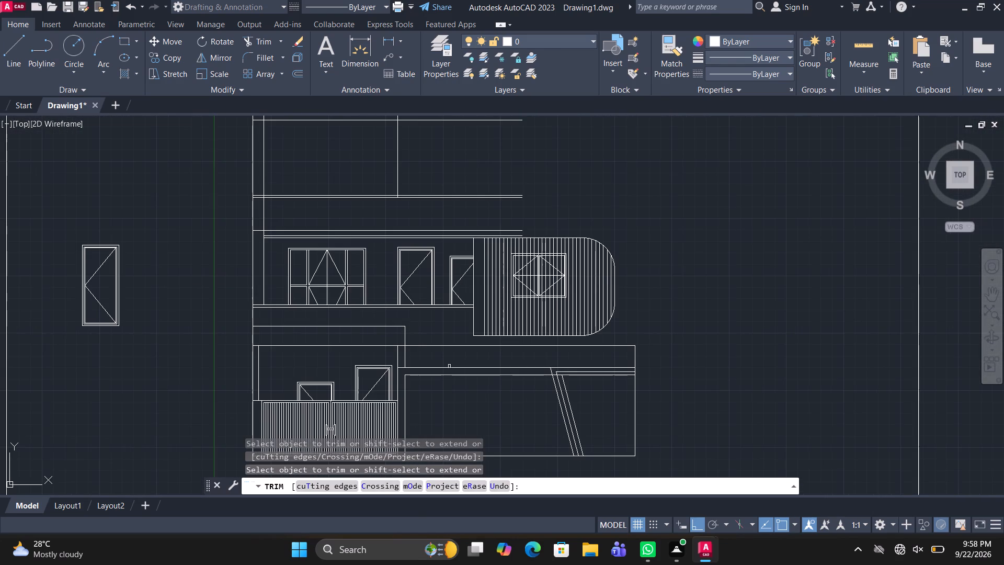
middle_click_drag(418, 353, 485, 363)
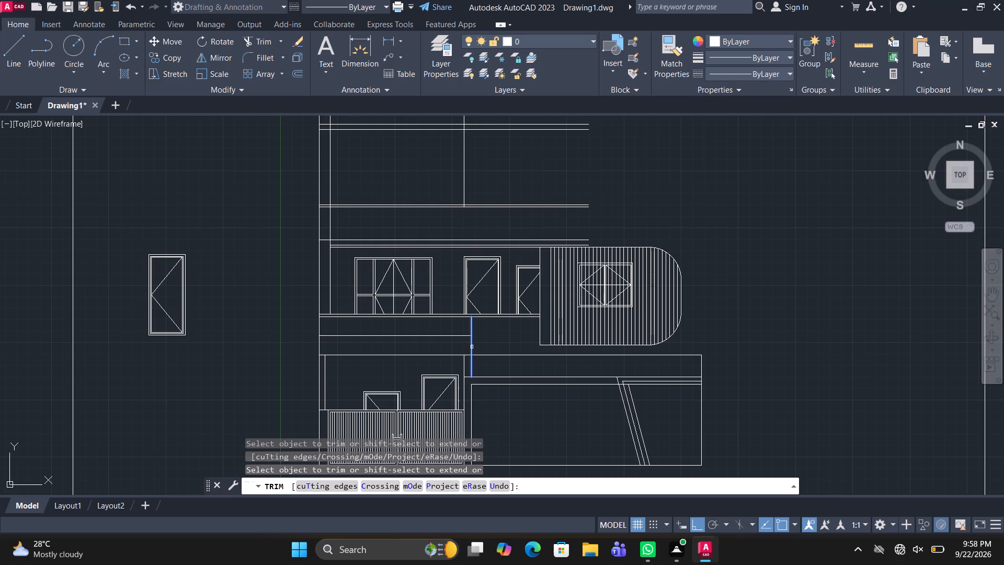
left_click(472, 346, "shift")
scroll(460, 384, "up", 2)
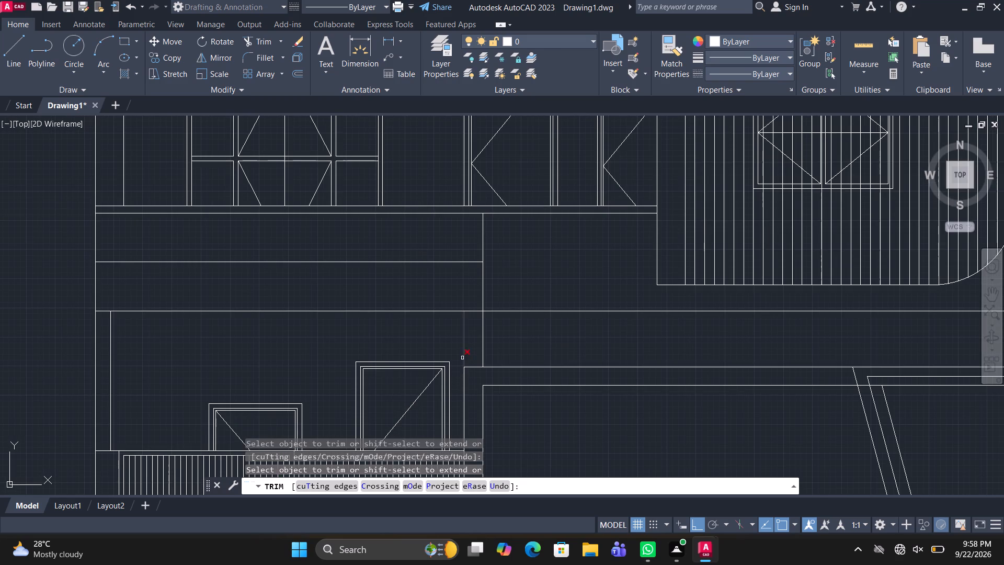
left_click(466, 340, "shift")
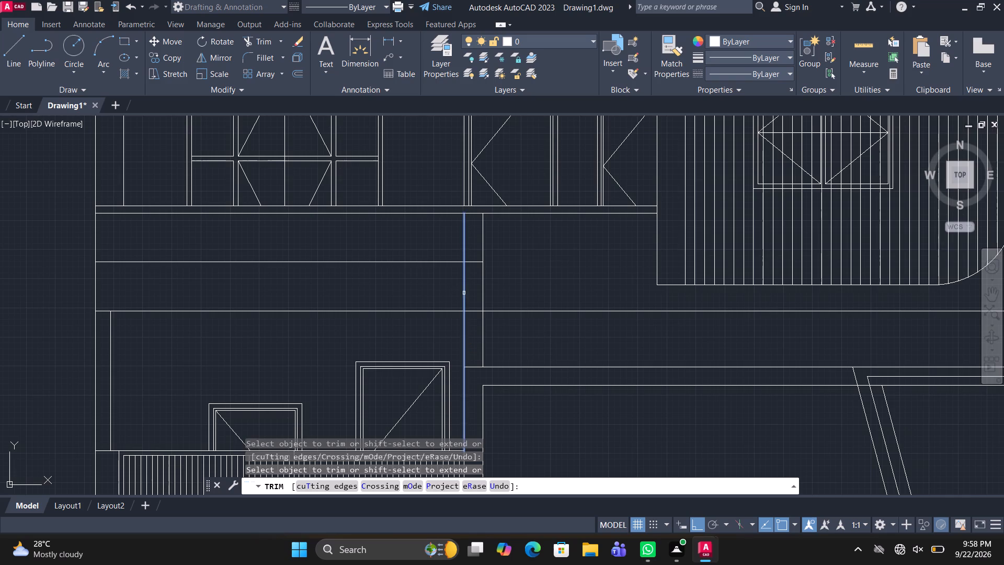
left_click(465, 293, "shift")
Trim the horizontal lines crossing between the two column lines below the first-floor slab.
left_click_drag(471, 299, 477, 325)
left_click_drag(477, 297, 478, 261)
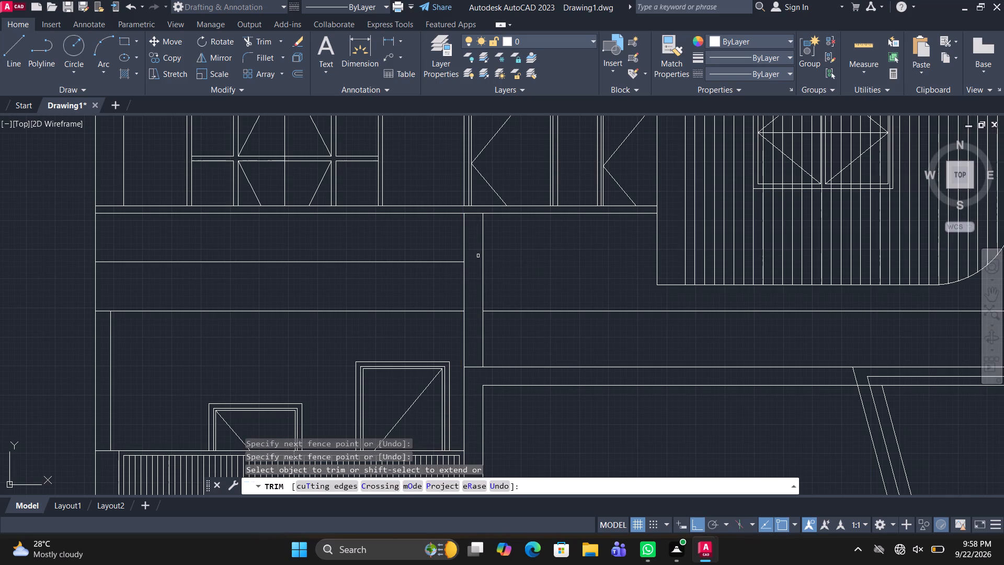
Draw a diagonal line from the underside of the slab above the first floor down to the horizontal line above the door and window.
scroll(496, 270, "down", 1)
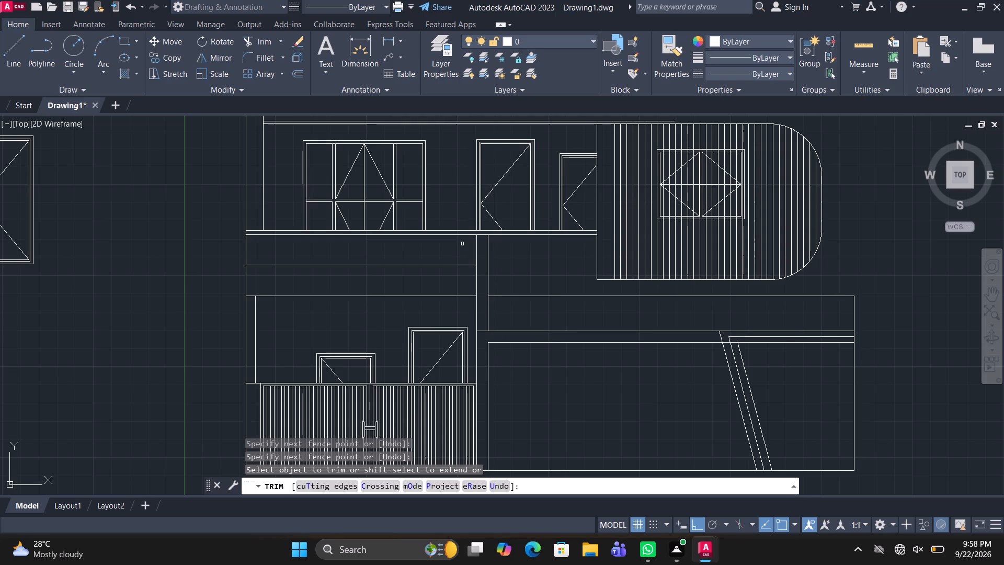
middle_click_drag(489, 189, 498, 261)
middle_click_drag(506, 301, 515, 330)
middle_click(515, 332)
middle_click_drag(494, 200, 497, 211)
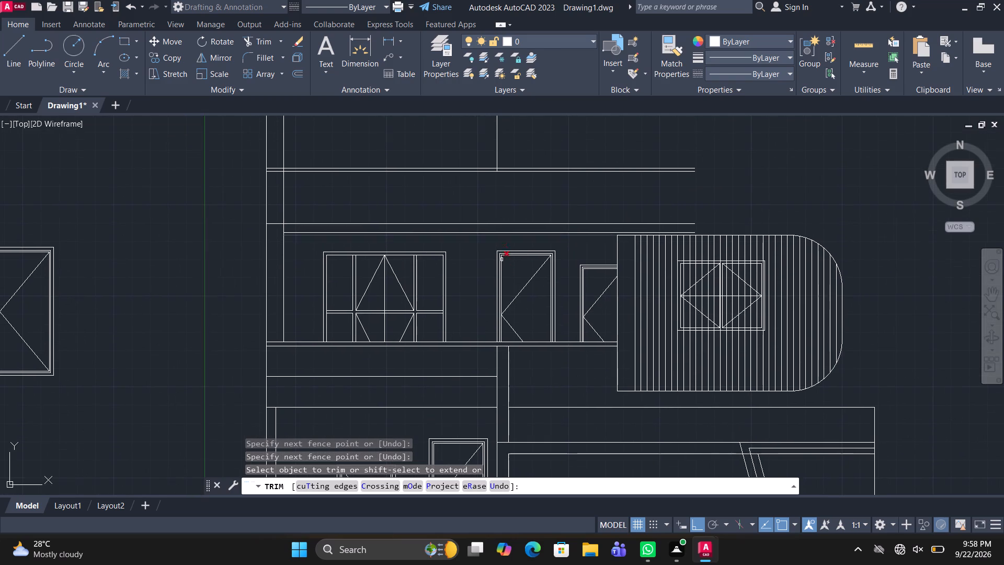
scroll(494, 161, "up", 2)
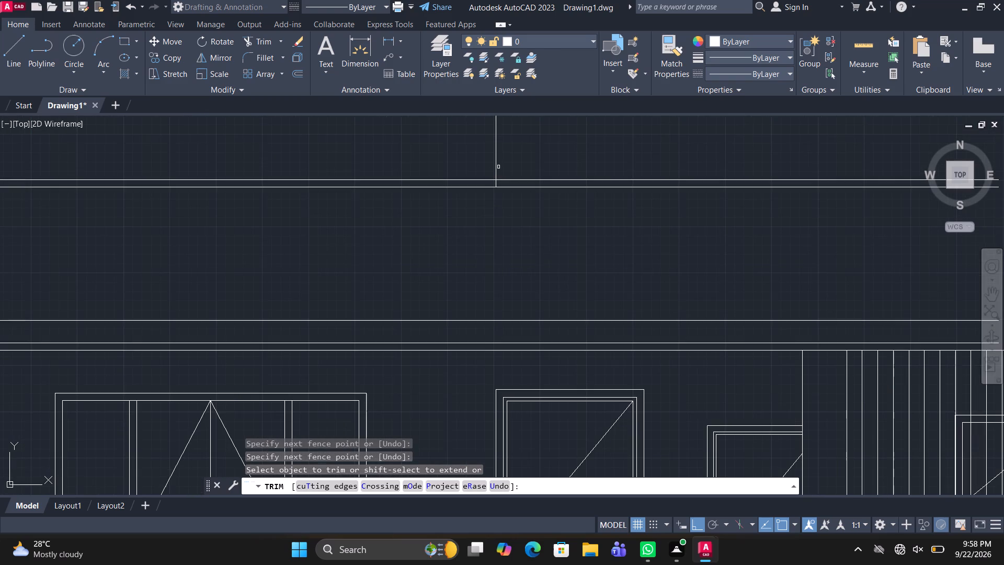
scroll(499, 231, "down", 3)
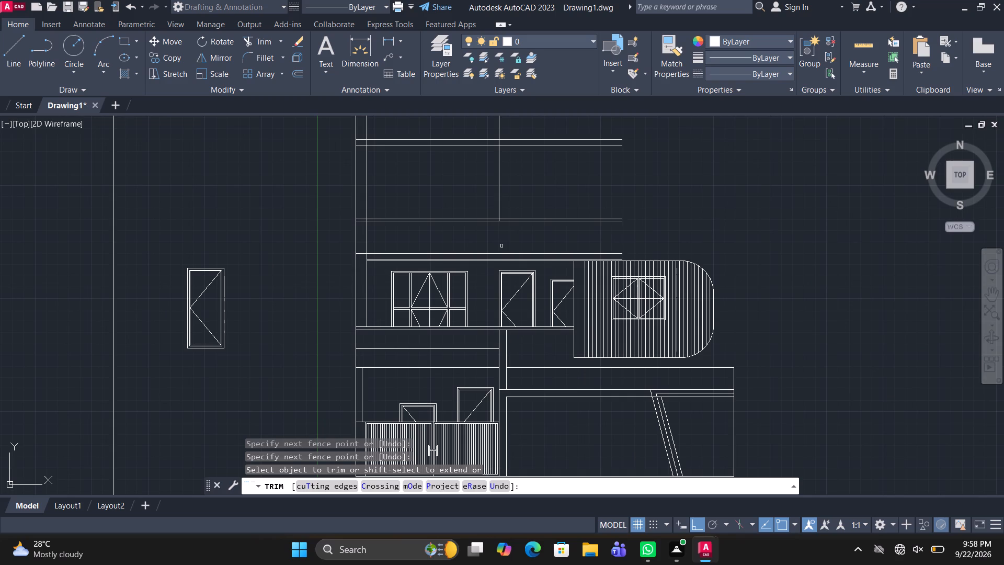
scroll(453, 224, "up", 1)
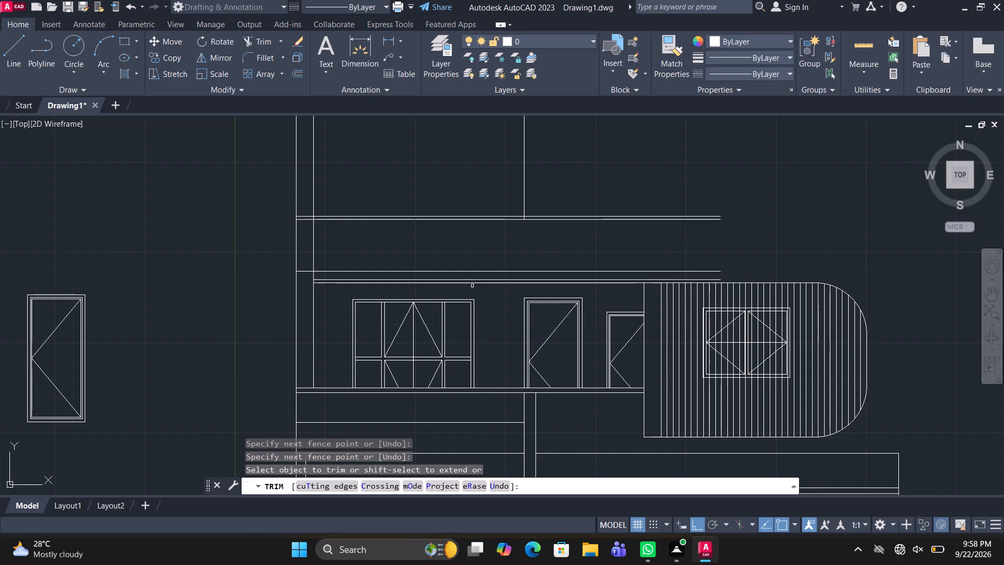
scroll(472, 286, "up", 1)
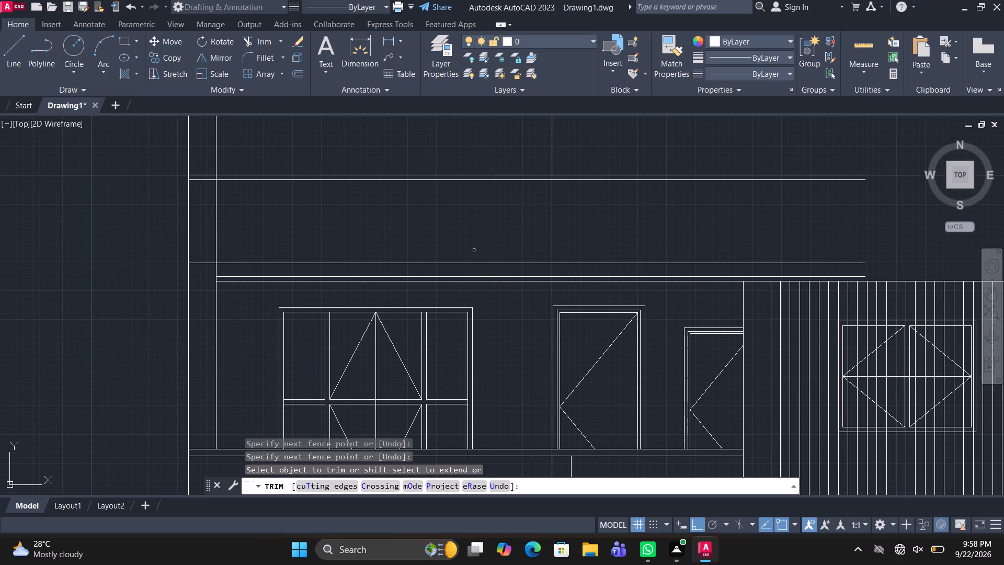
type("L")
key("space")
key("Escape")
key("l")
key("space")
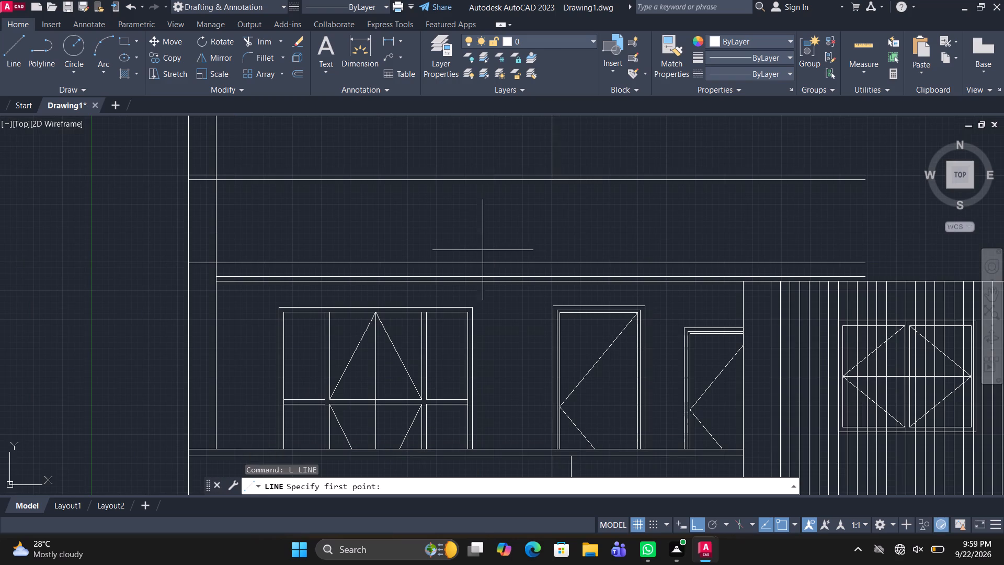
left_click(426, 180)
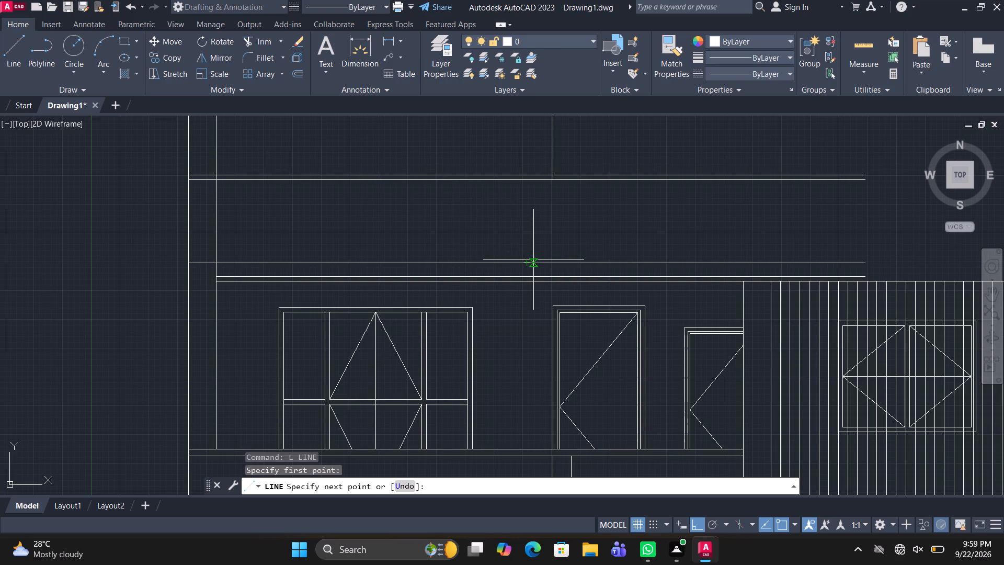
left_click(529, 261)
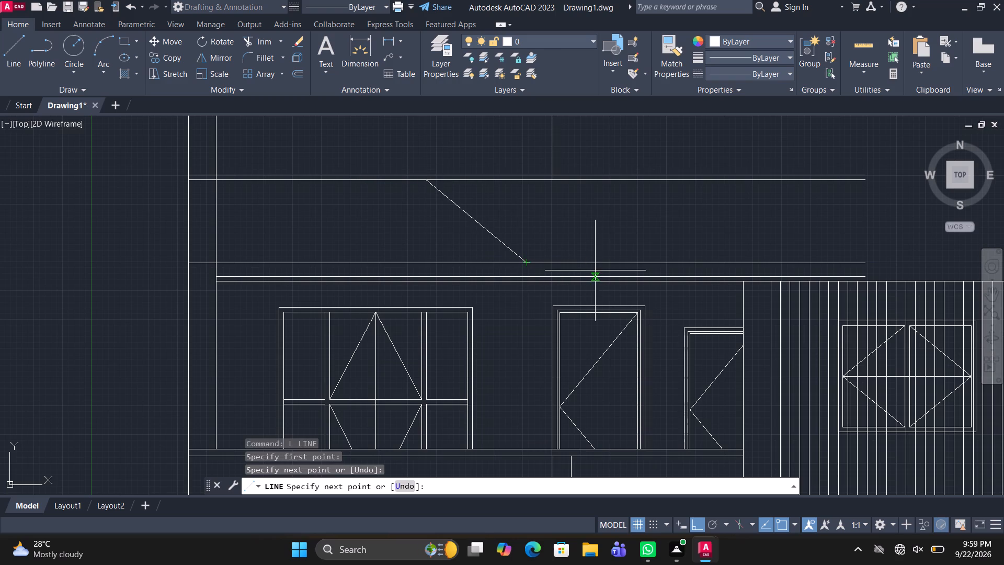
key("space")
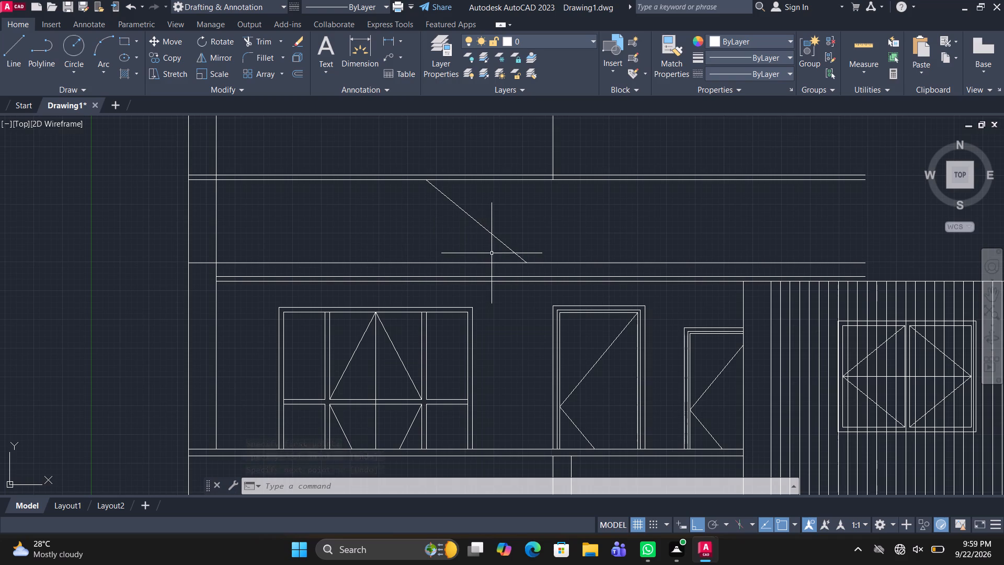
Offset the horizontal line at the lower end of the diagonal upward by 1'6".
key("o")
key("space")
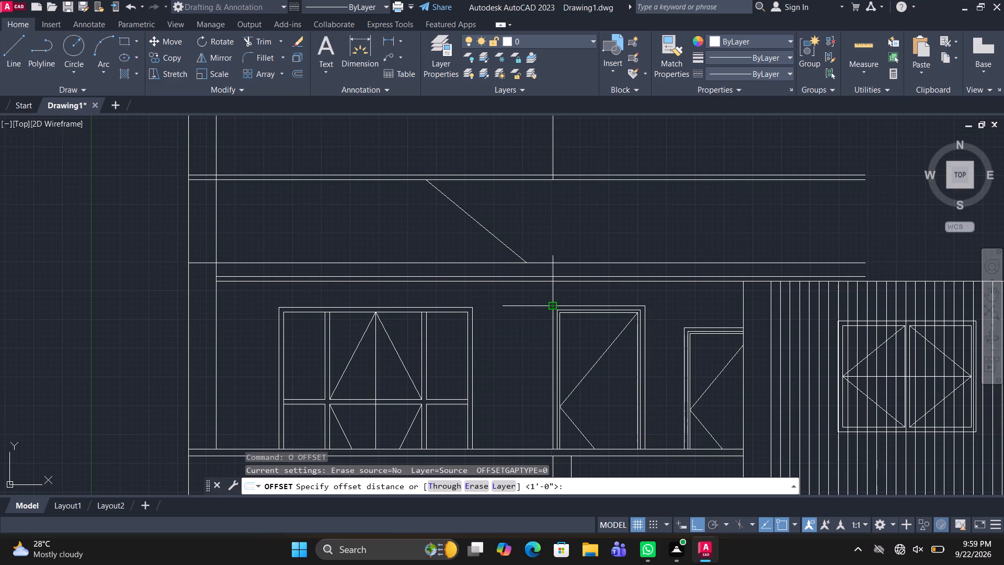
key("1")
key("apostrophe")
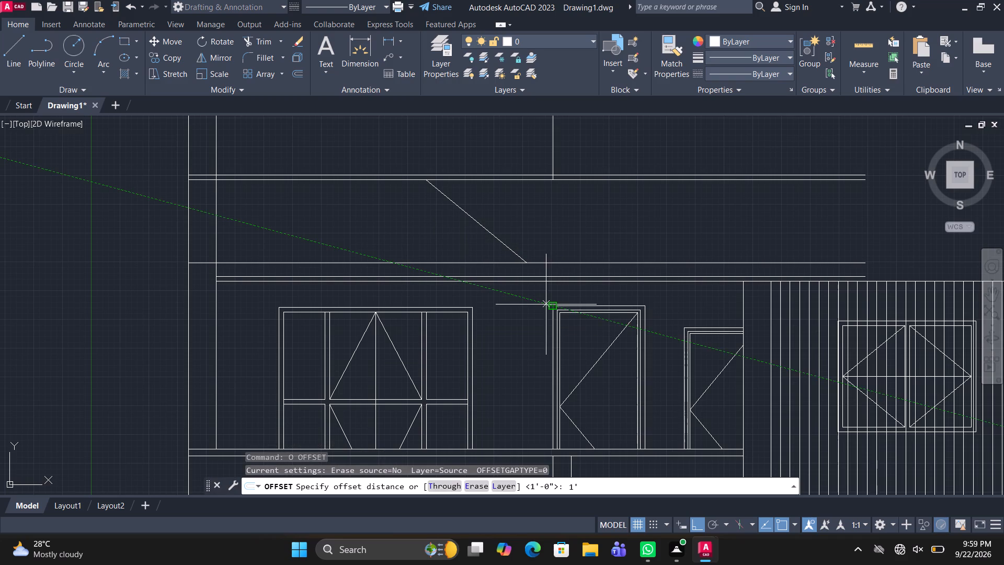
key("6")
key("shift+quotedbl")
key("Return")
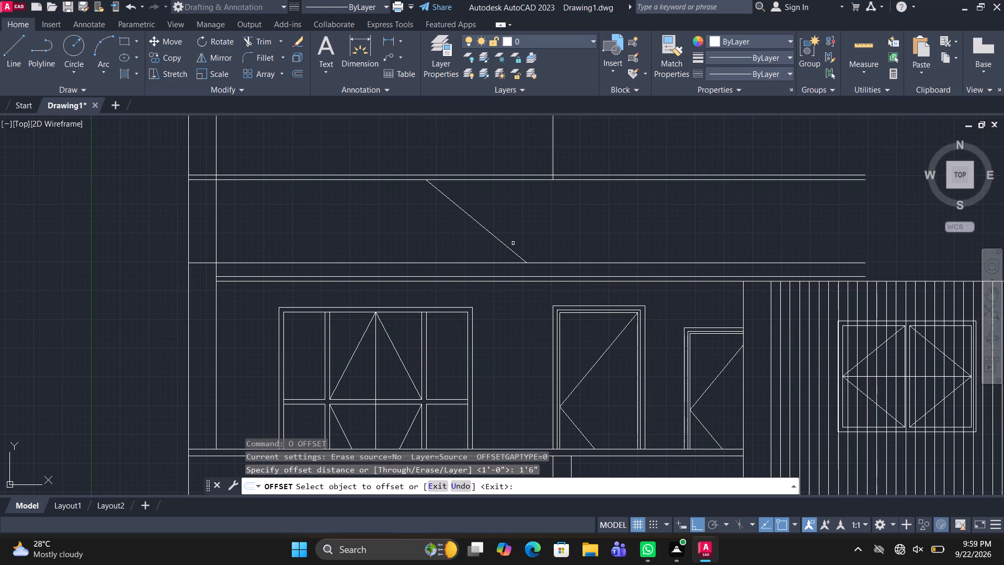
left_click(539, 264)
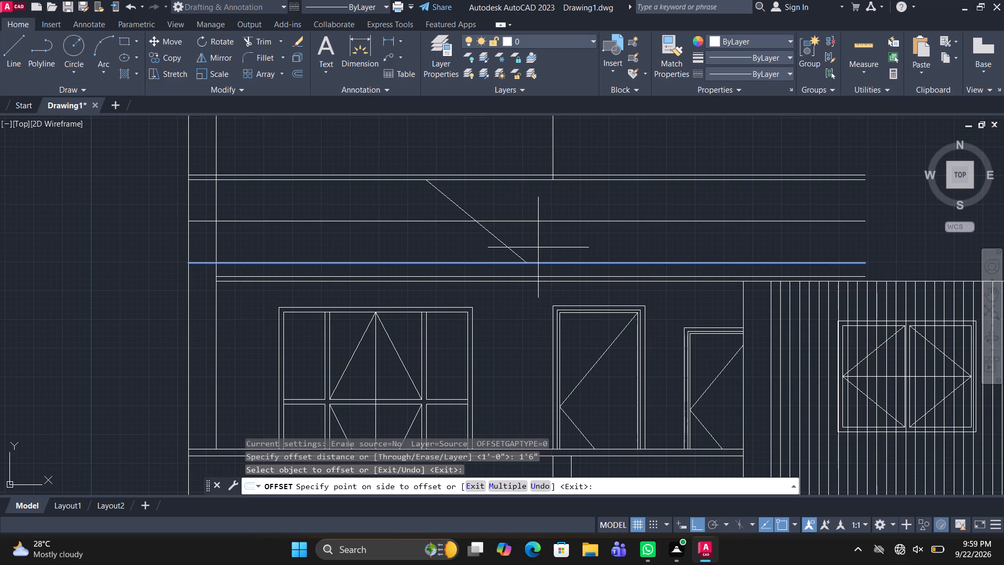
left_click(537, 245)
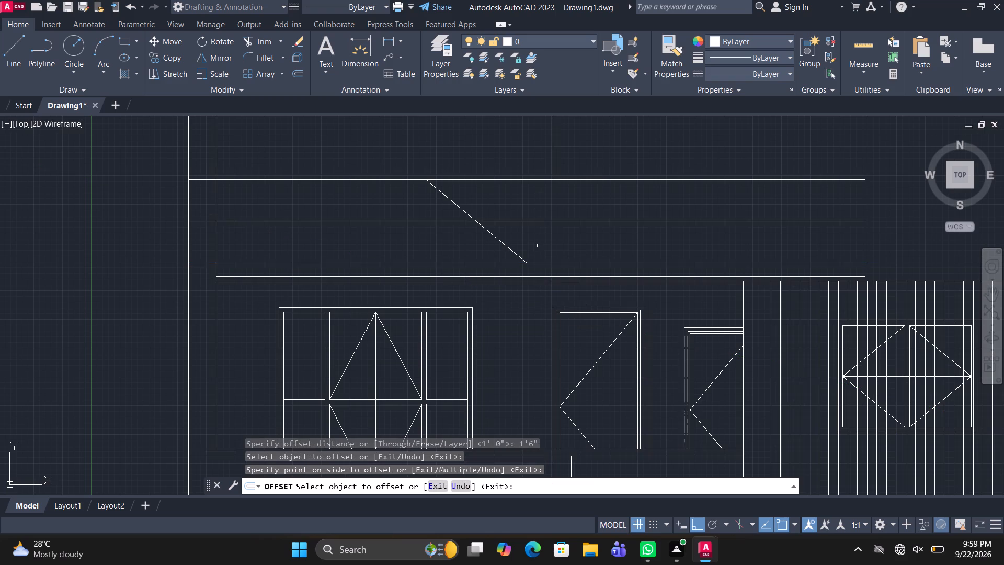
Undo the 1'6" offset and offset the horizontal line at the diagonal's foot upward through a closer point instead.
key("ctrl+z")
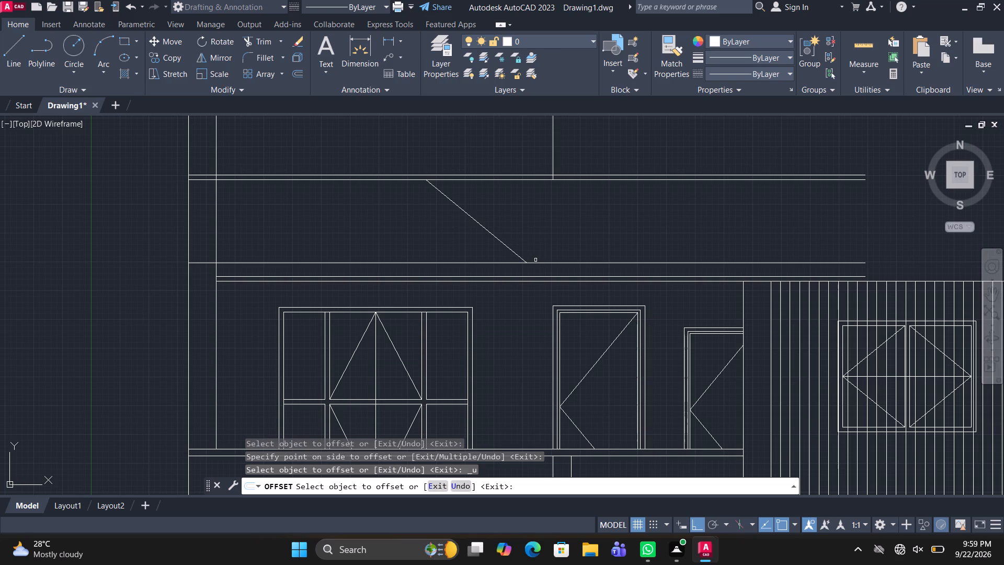
key("Escape")
key("o")
key("space")
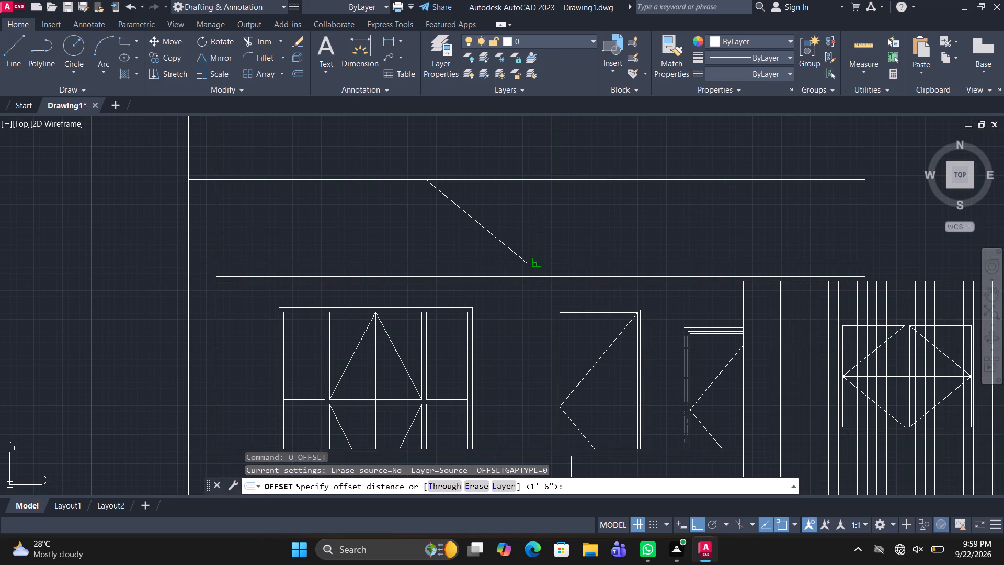
type("T")
key("space")
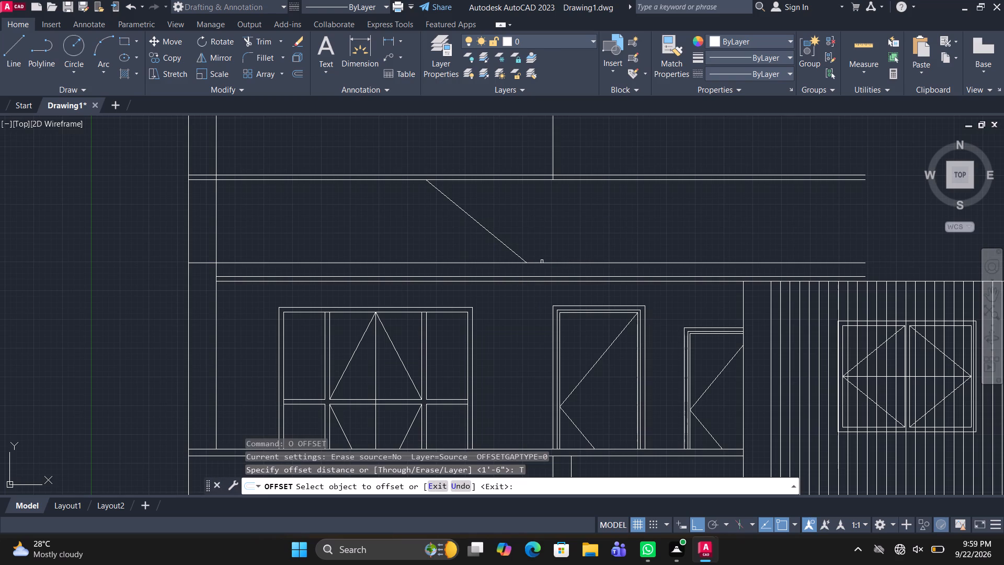
left_click(542, 262)
left_click(543, 240)
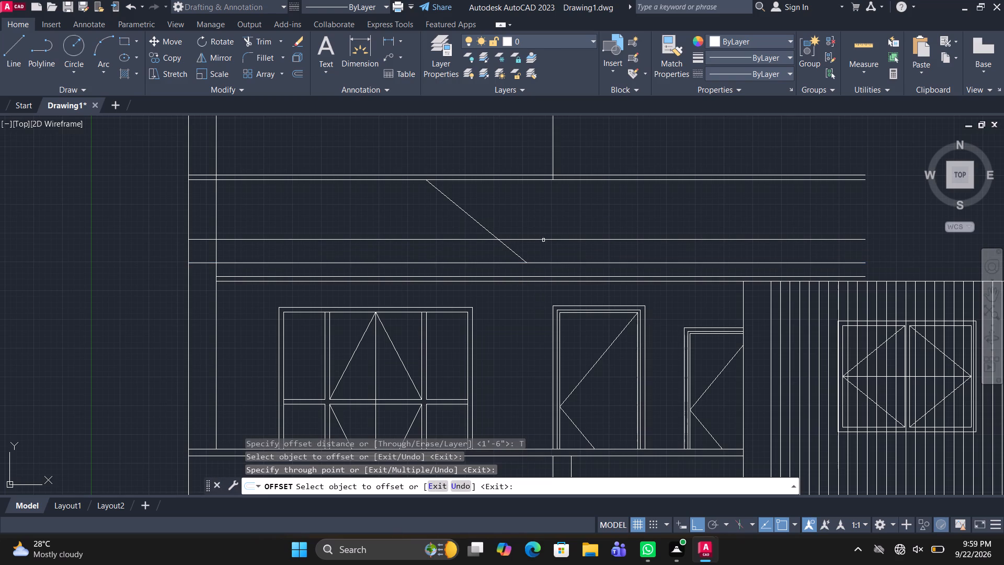
key("Escape")
Trim the new horizontal line from the diagonal back to the column, including the stub between the two column lines.
key("grave")
type("TR")
key("space")
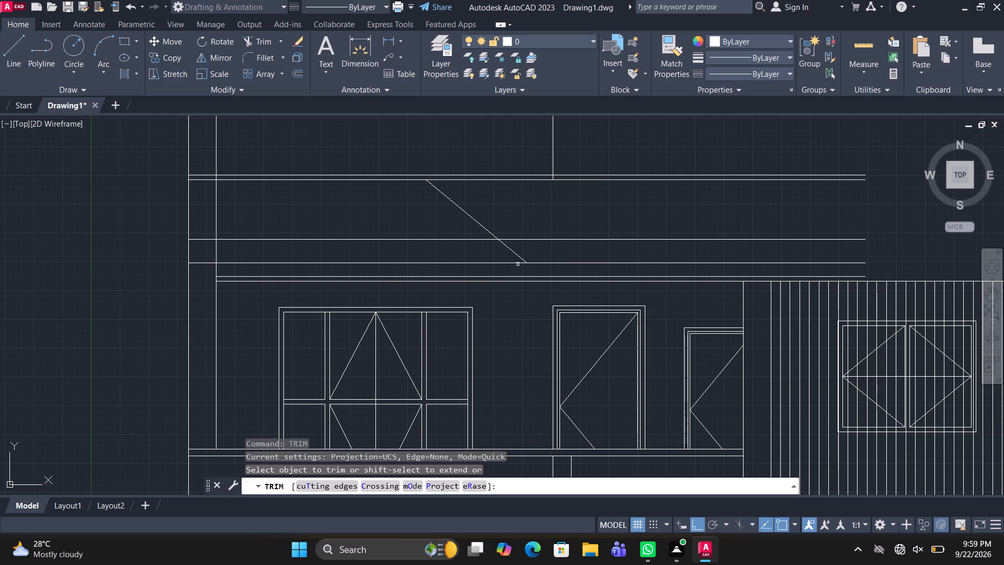
left_click_drag(492, 247, 456, 238)
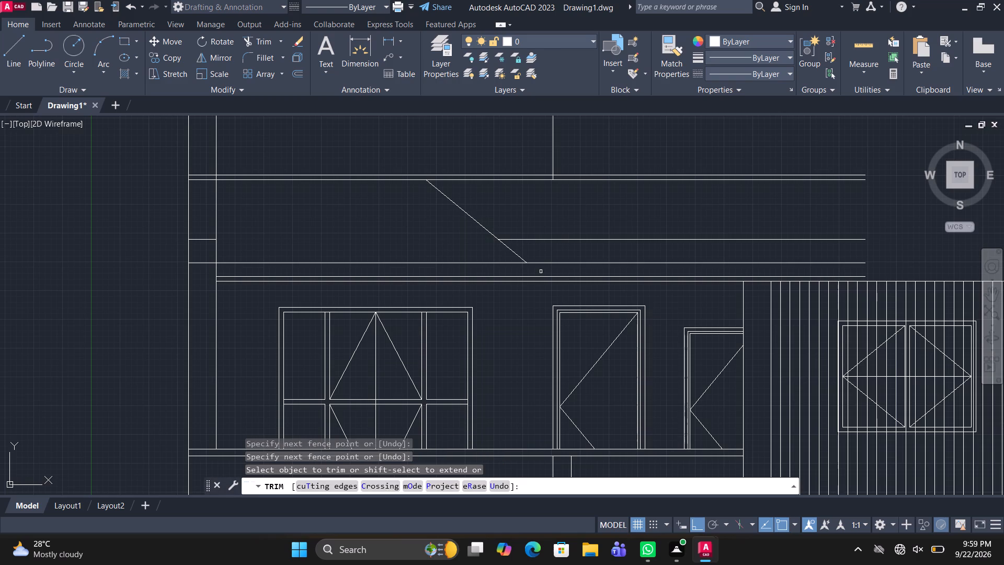
left_click_drag(212, 246, 212, 245)
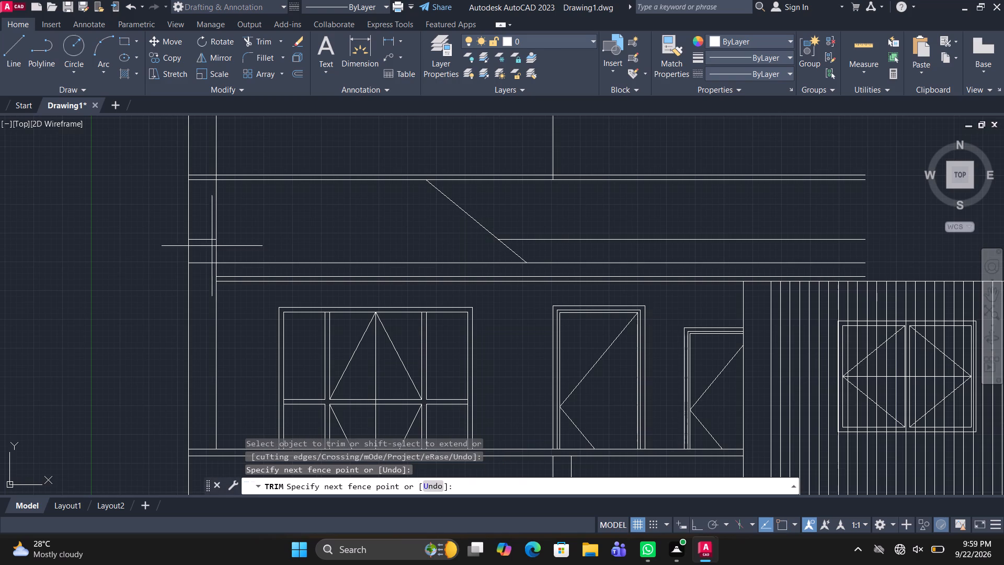
left_click_drag(212, 245, 210, 226)
left_click(210, 225)
key("Escape")
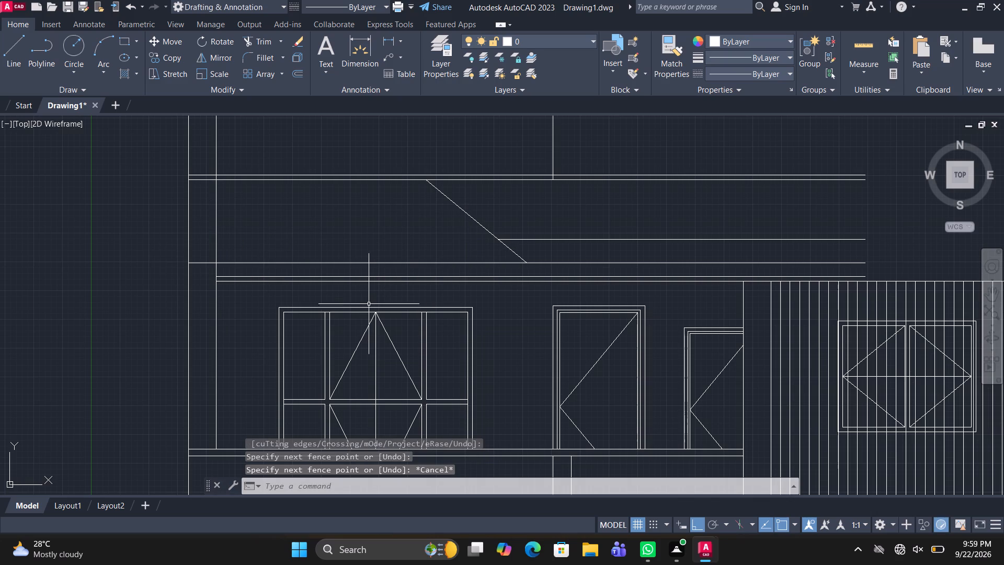
Draw a vertical line from where the offset line meets the diagonal up to the underside of the slab.
type("L")
key("space")
scroll(473, 236, "up", 2)
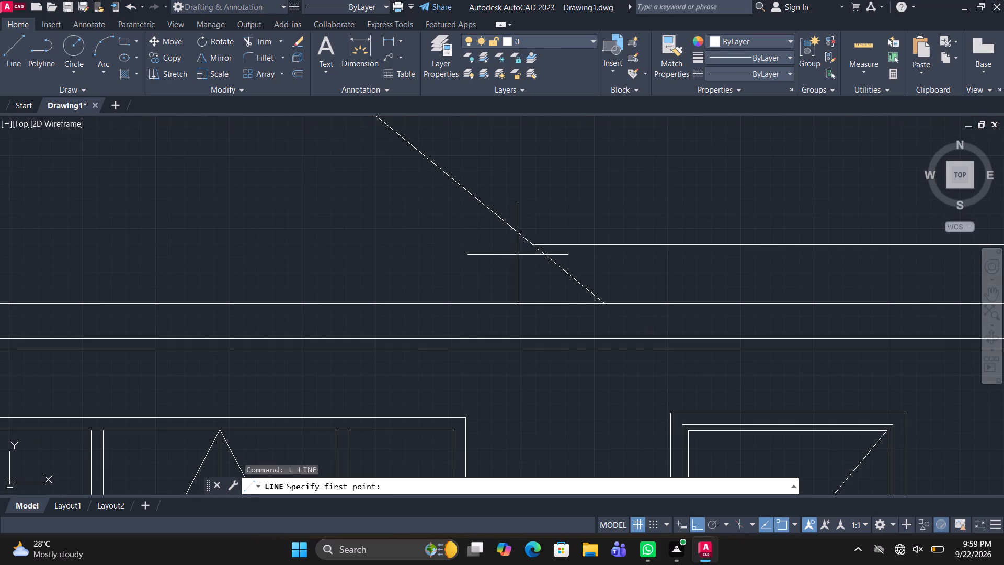
left_click(532, 247)
middle_click_drag(524, 191, 545, 337)
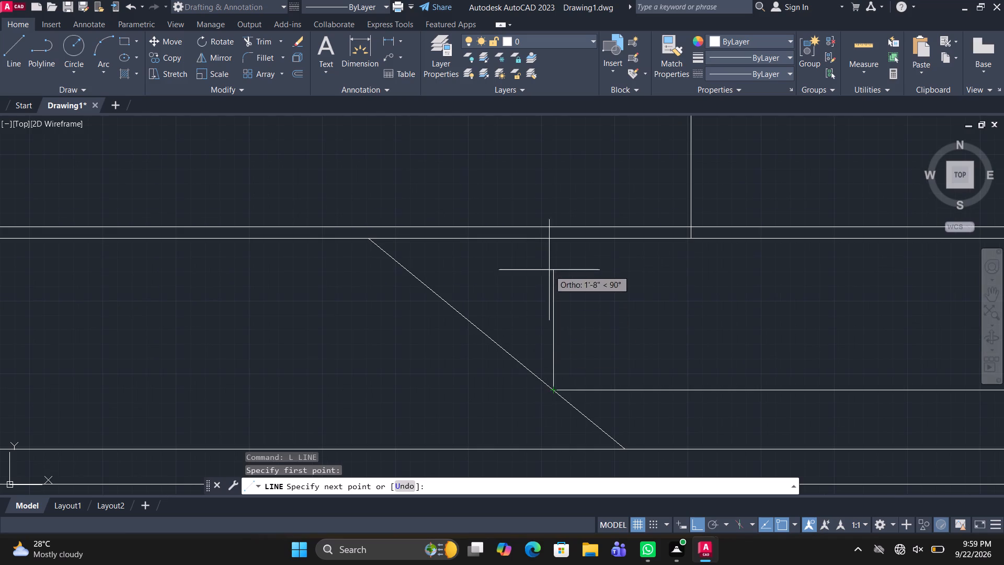
left_click(553, 238)
key("o")
key("space")
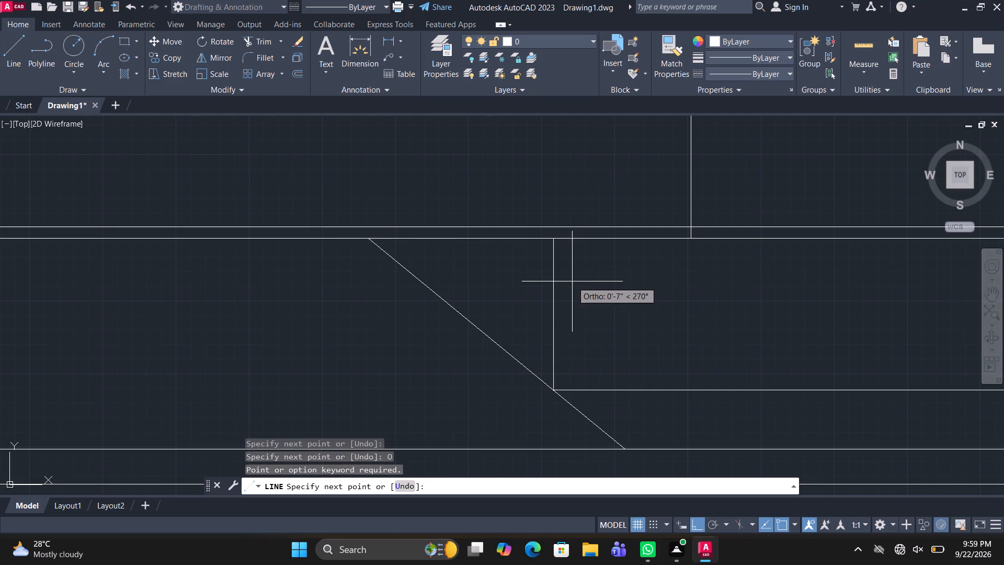
key("Escape")
Offset the vertical line a small distance away from the diagonal using a through point, forming a thin post.
type("O")
key("space")
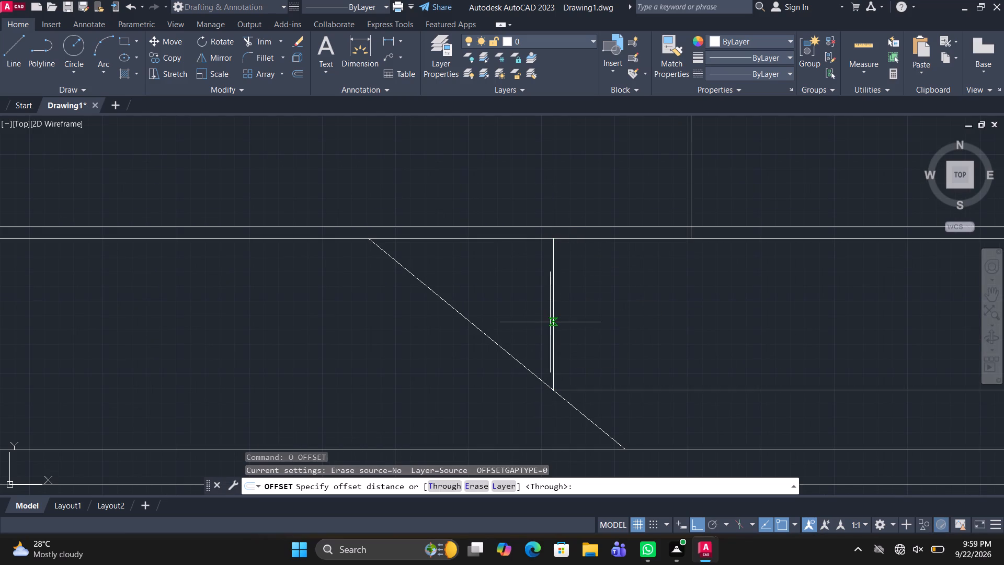
key("t")
key("space")
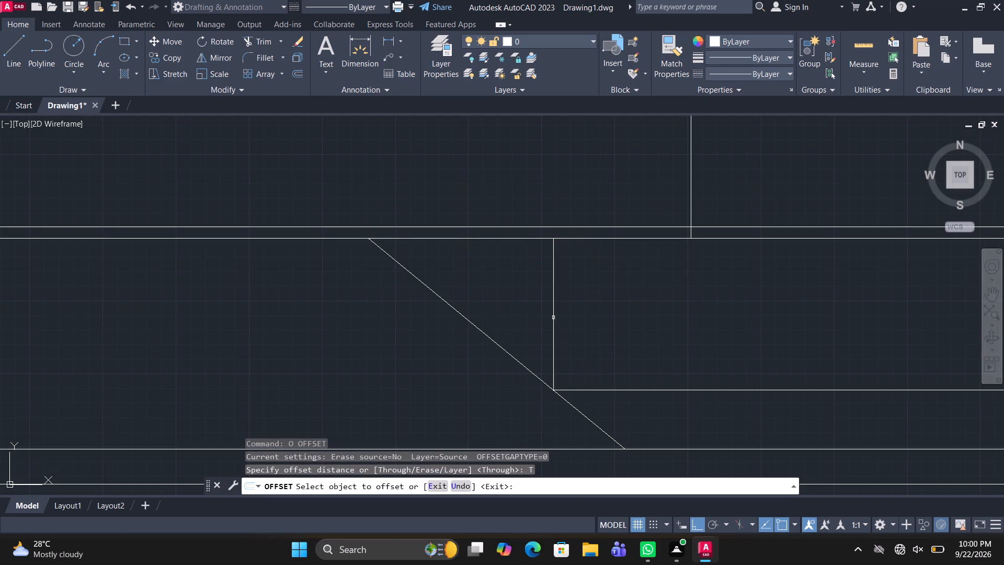
left_click(553, 318)
scroll(556, 317, "up", 2)
left_click(556, 317)
scroll(559, 316, "down", 3)
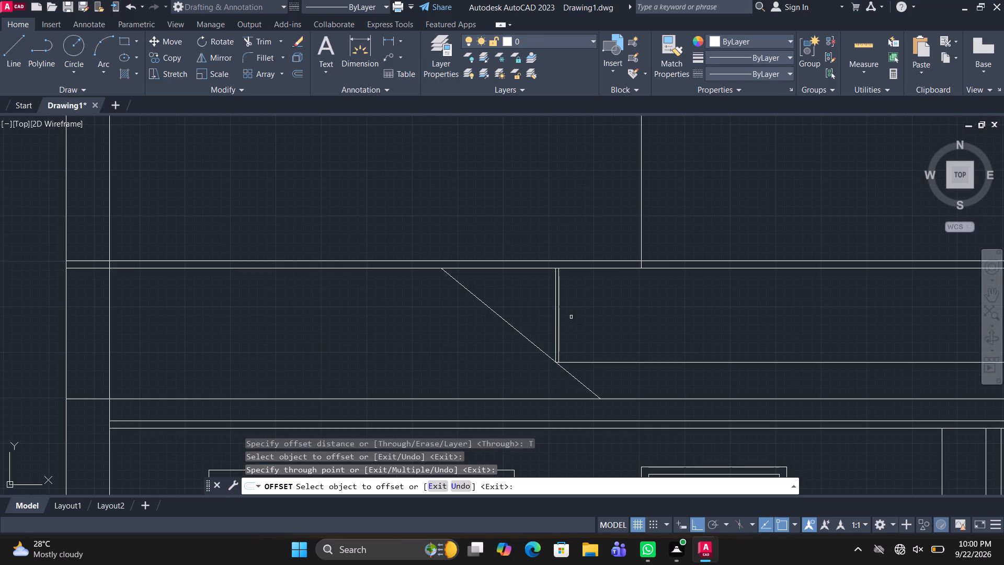
left_click(571, 317)
key("Escape")
Copy the pair of post lines as a fitted array of 8 items along the slab underside to its far end.
left_click(585, 324)
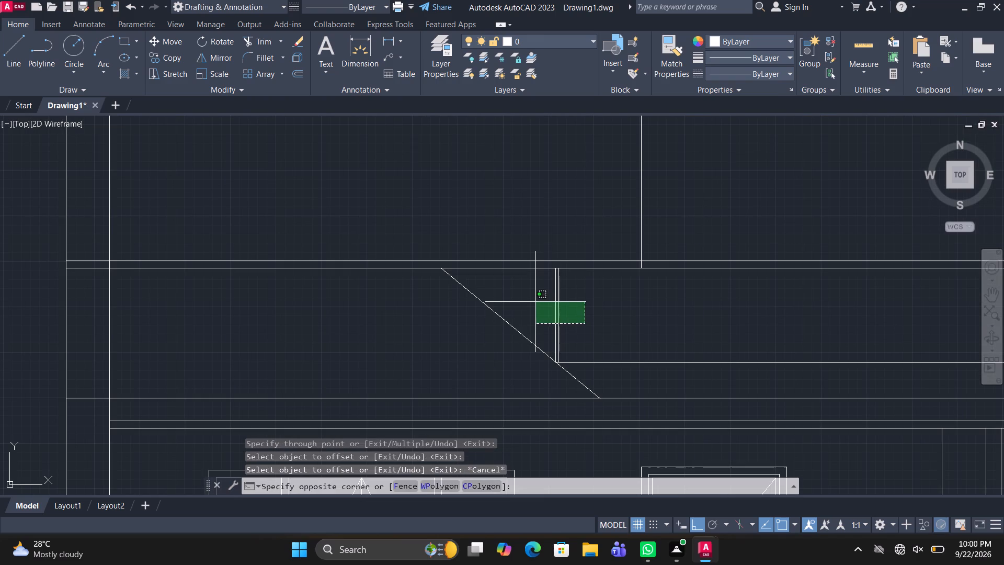
left_click(535, 302)
key("c")
key("o")
key("space")
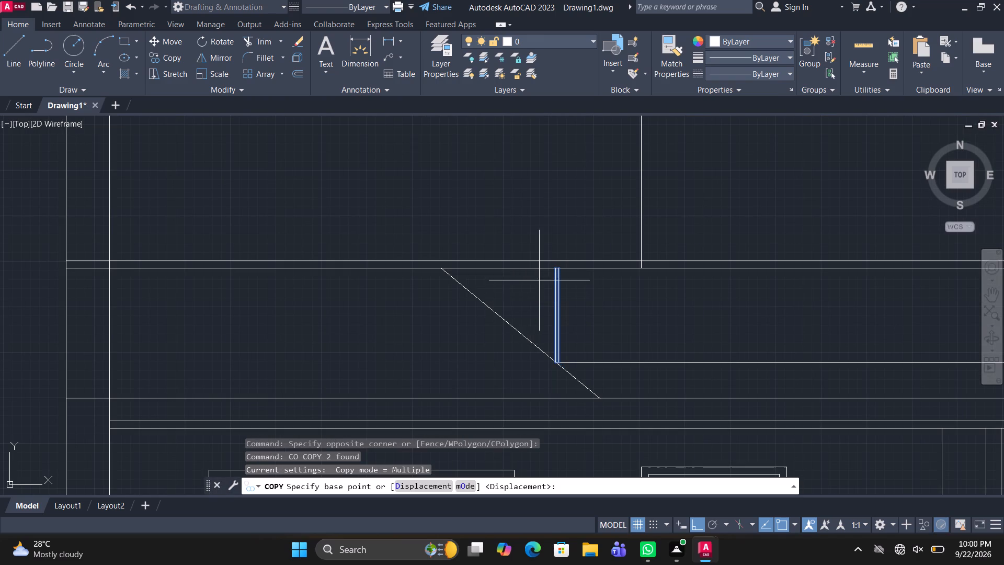
scroll(541, 277, "up", 2)
left_click(572, 256)
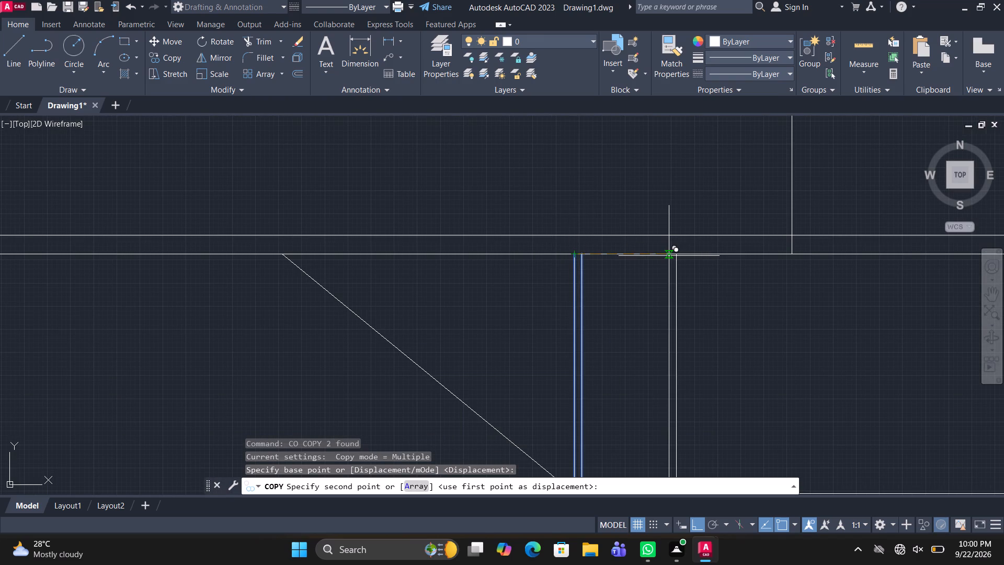
key("a")
key("space")
scroll(666, 288, "down", 2)
middle_click_drag(735, 304, 569, 297)
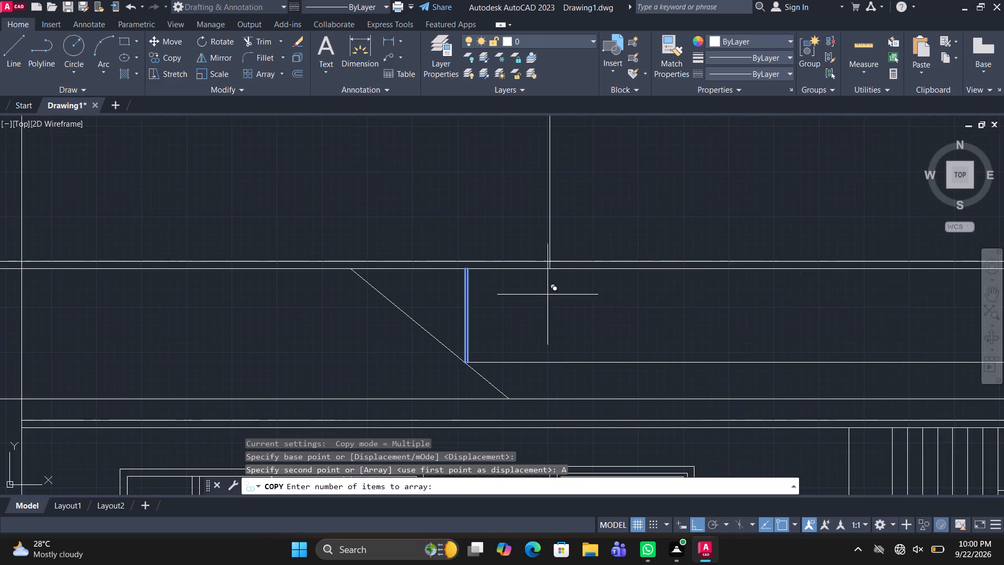
scroll(680, 314, "down", 2)
key("8")
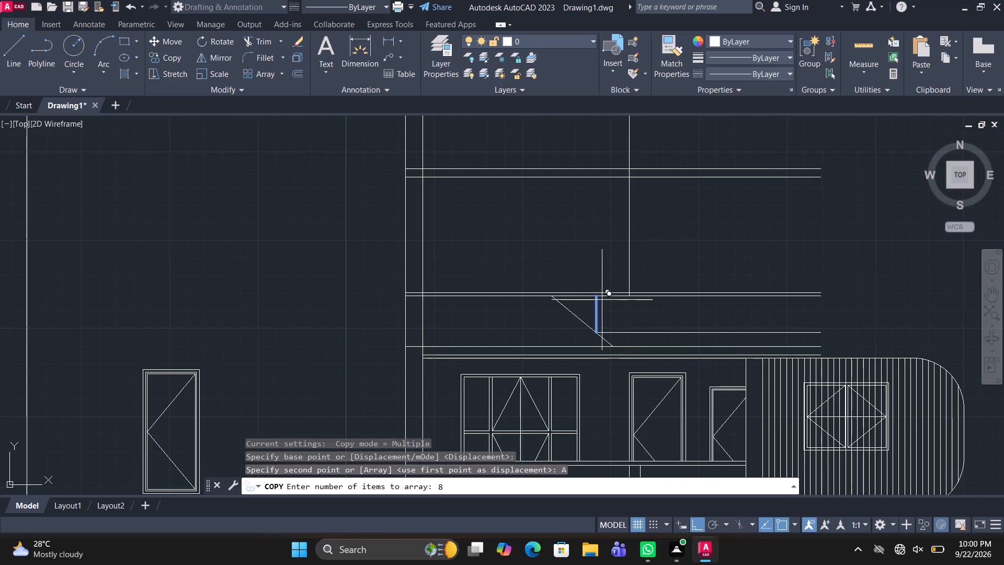
key("space")
type("F")
key("space")
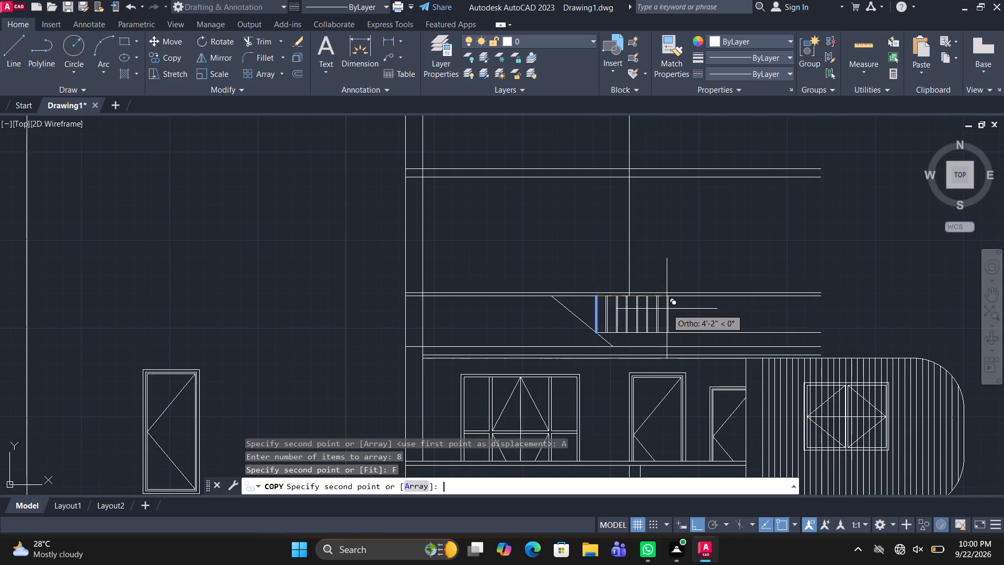
scroll(805, 302, "up", 1)
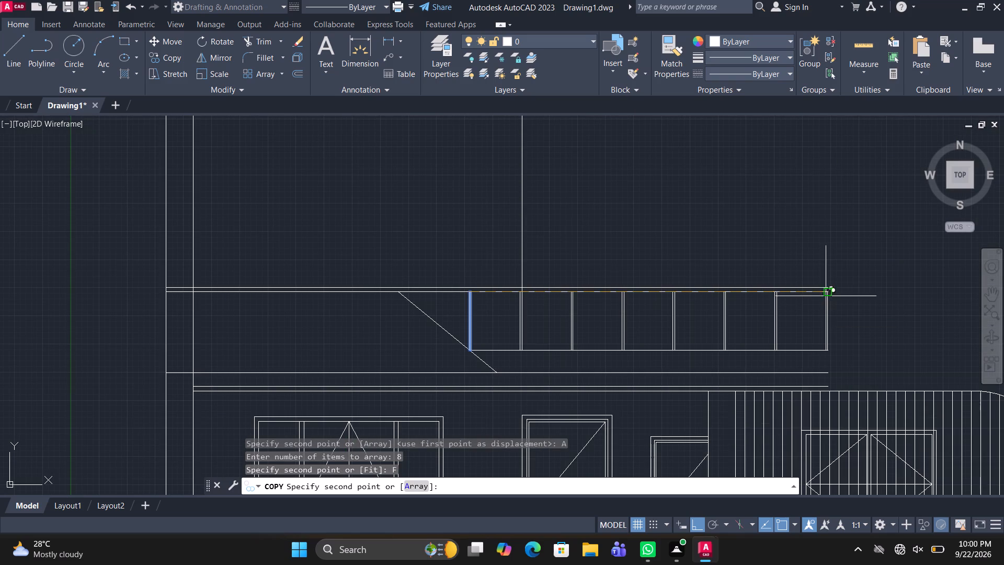
left_click(827, 293)
key("Escape")
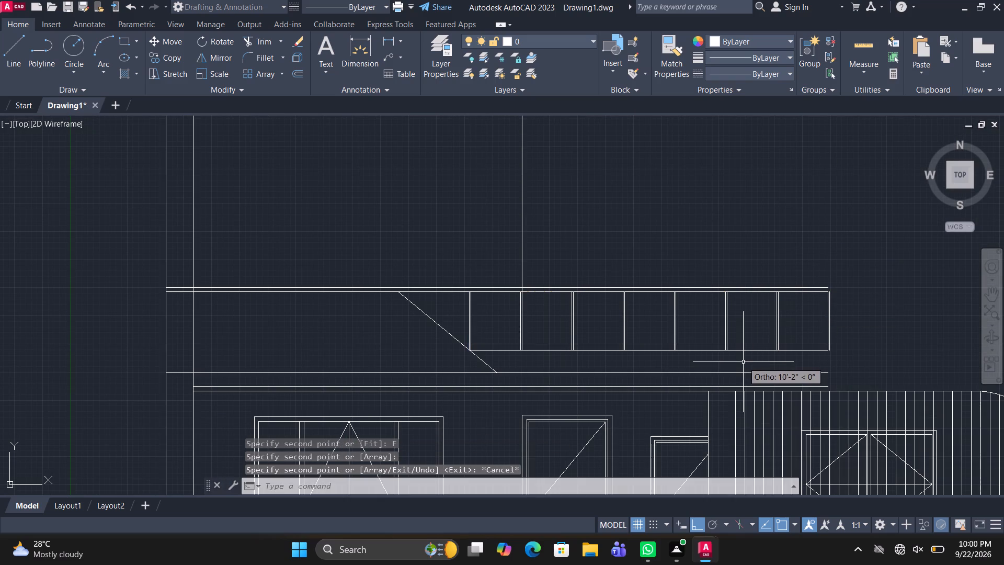
Extend the last post's outer line down to the lower slab, and the horizontal line at the diagonal's foot out to it.
key("t")
type("R")
key("space")
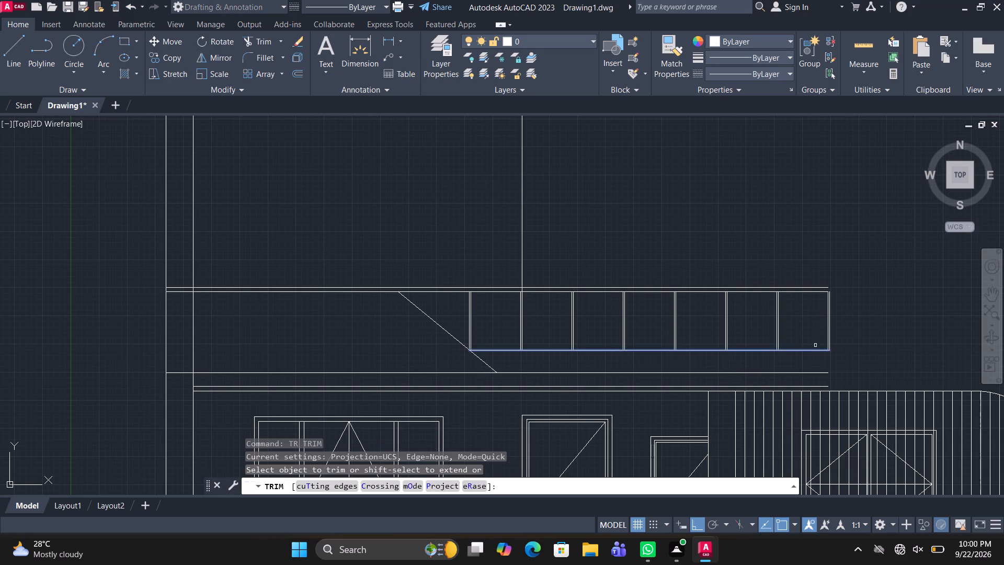
scroll(829, 345, "up", 2, "shift")
left_click(824, 342, "shift")
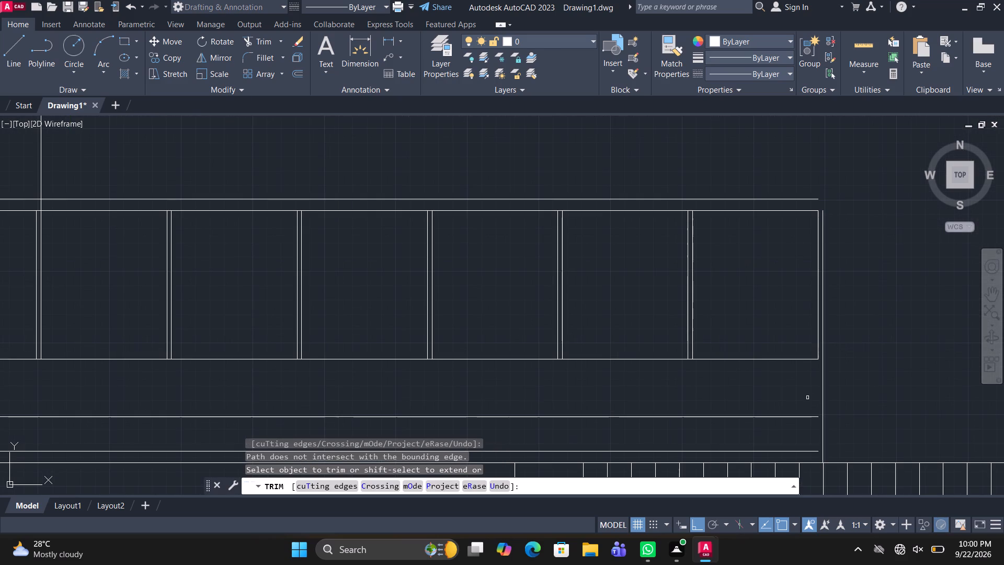
left_click(805, 420)
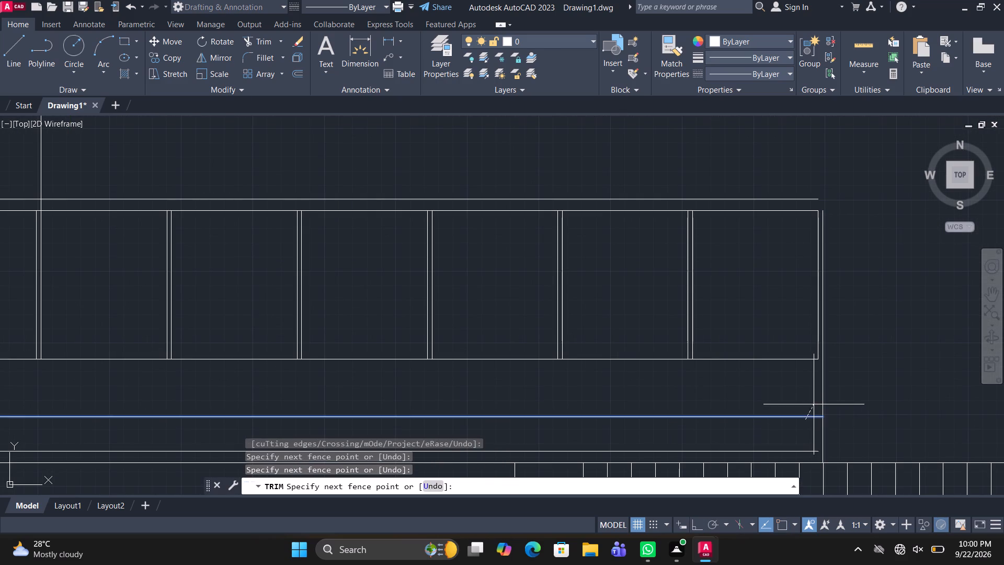
left_click(814, 404, "shift")
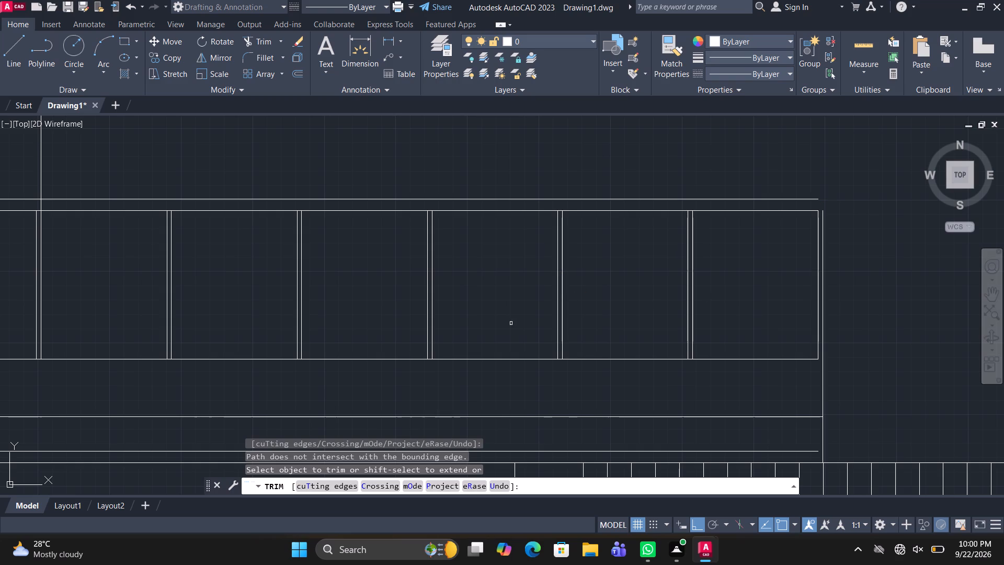
scroll(507, 323, "down", 1)
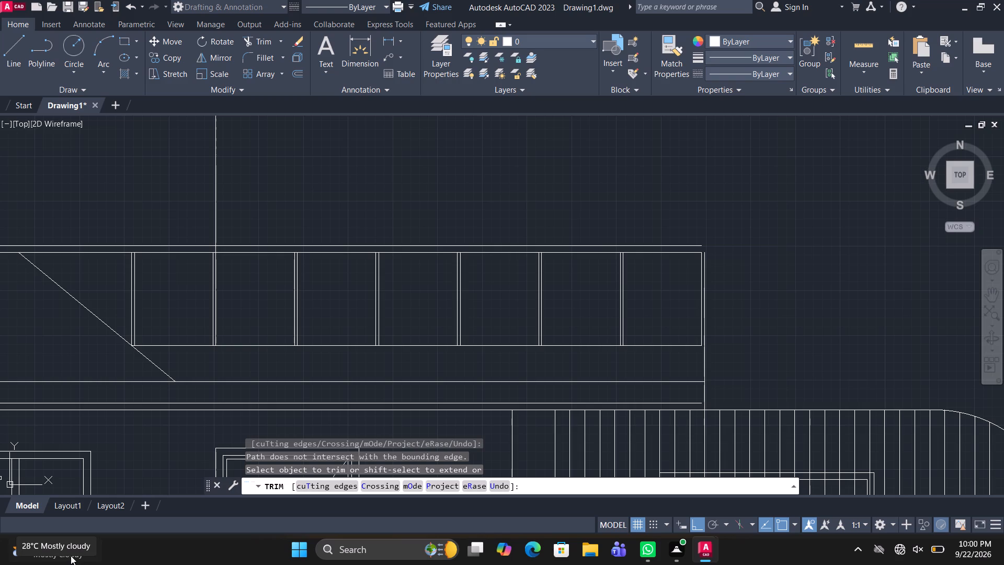
scroll(225, 298, "up", 1)
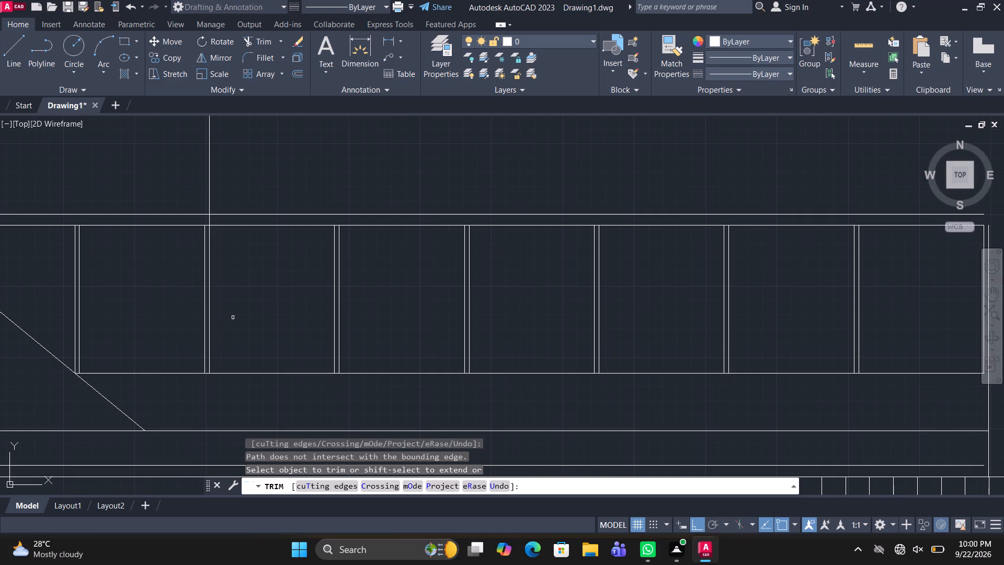
key("space")
key("l")
key("Escape")
Offset the slab underside line downward through a point in the upper part of the post bays.
scroll(268, 334, "down", 1)
left_click(268, 266)
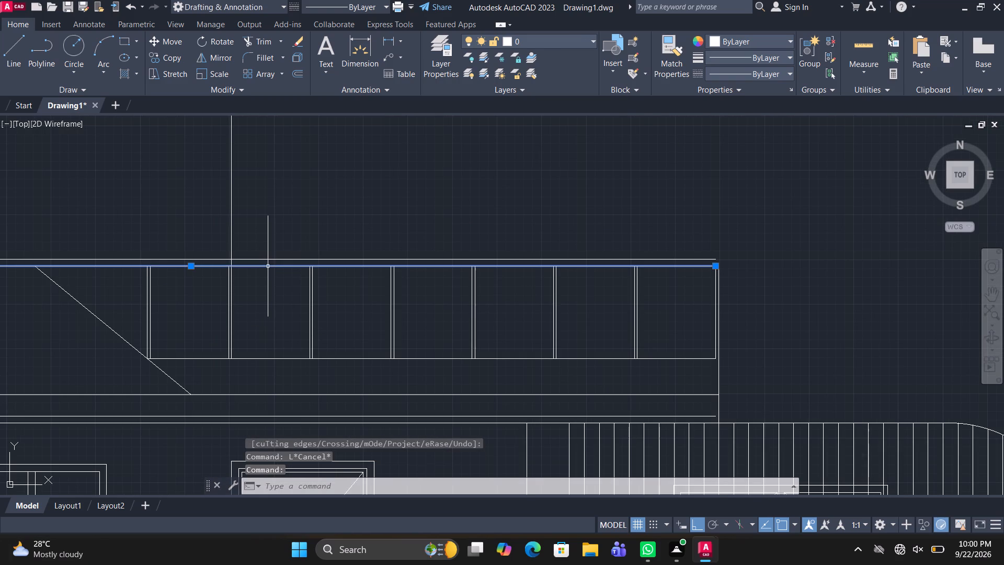
key("o")
key("space")
type("T")
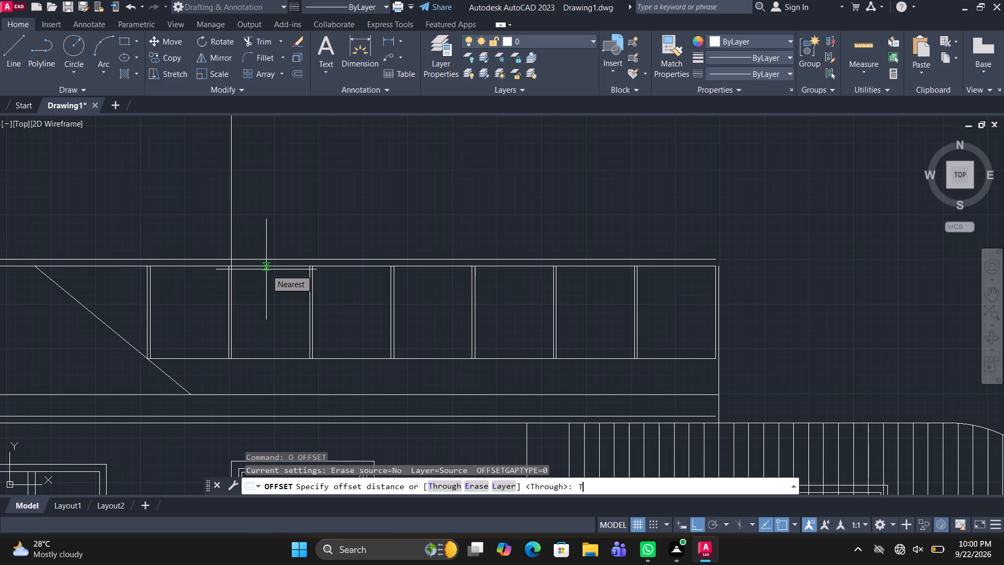
key("space")
left_click(266, 288)
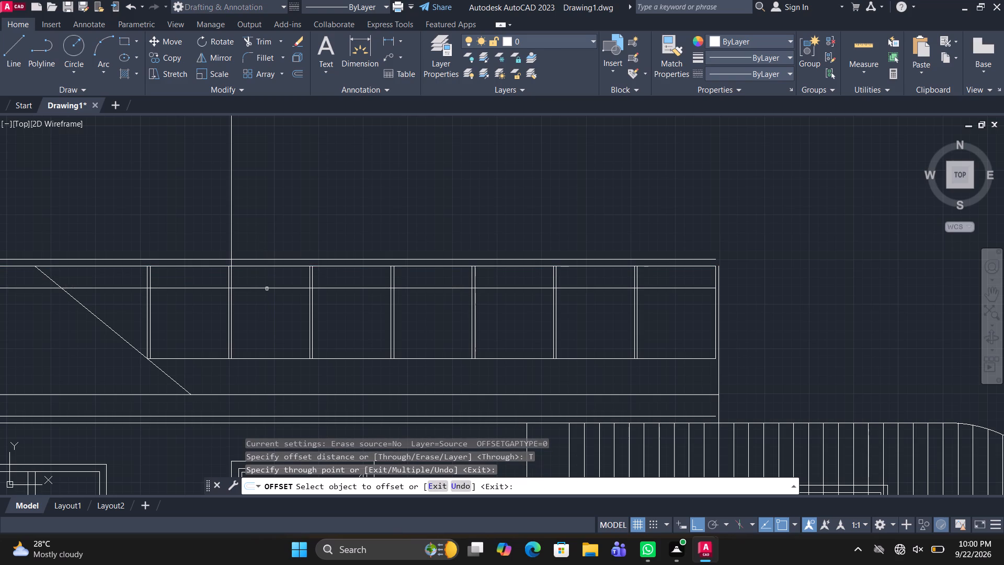
Offset the rail line in the post bays slightly downward using a through point, forming a thin double-line rail.
left_click(268, 289)
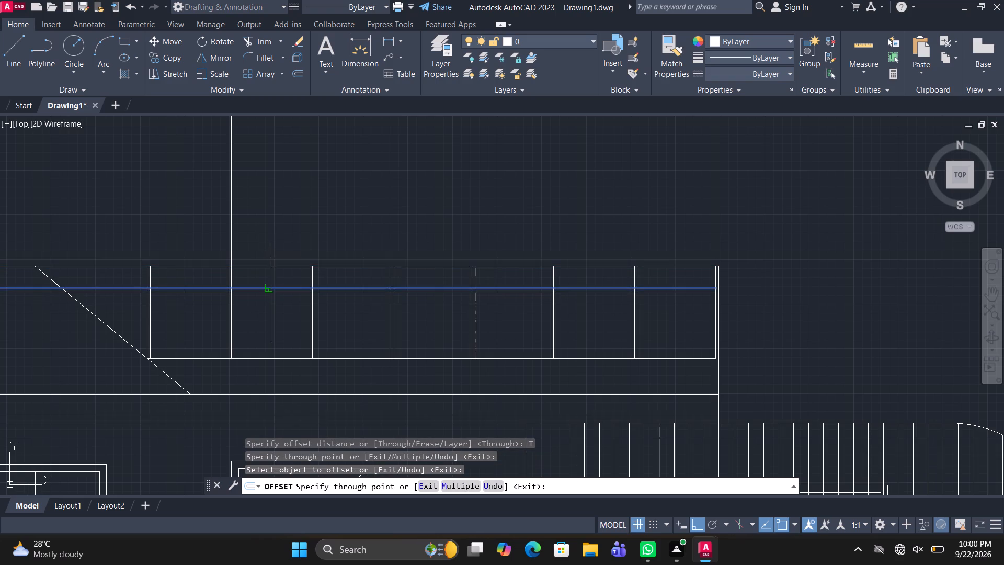
left_click(271, 292)
left_click(277, 288)
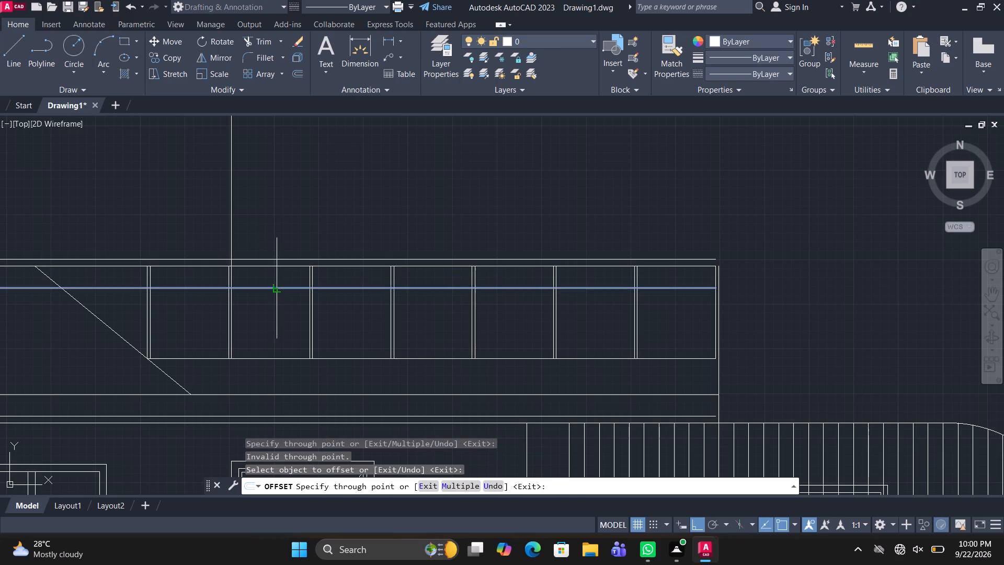
scroll(277, 288, "up", 3)
left_click(280, 293)
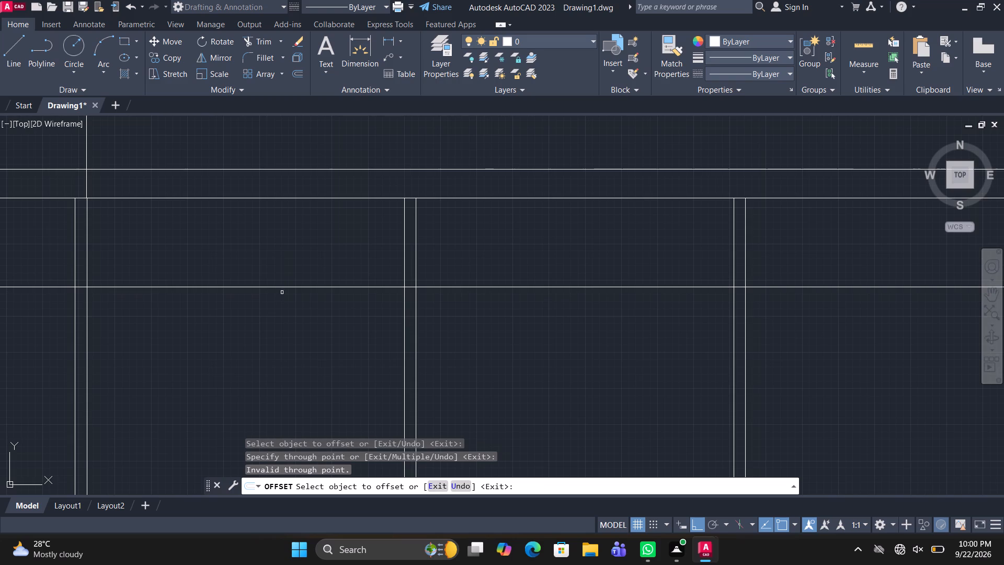
left_click(283, 288)
scroll(283, 289, "up", 3)
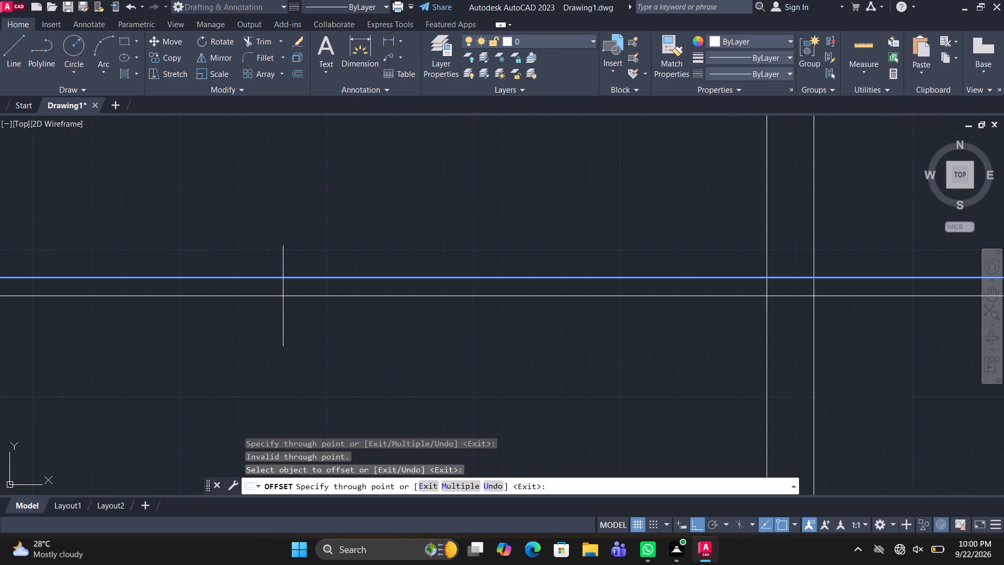
left_click(283, 296)
scroll(317, 308, "down", 3)
key("Escape")
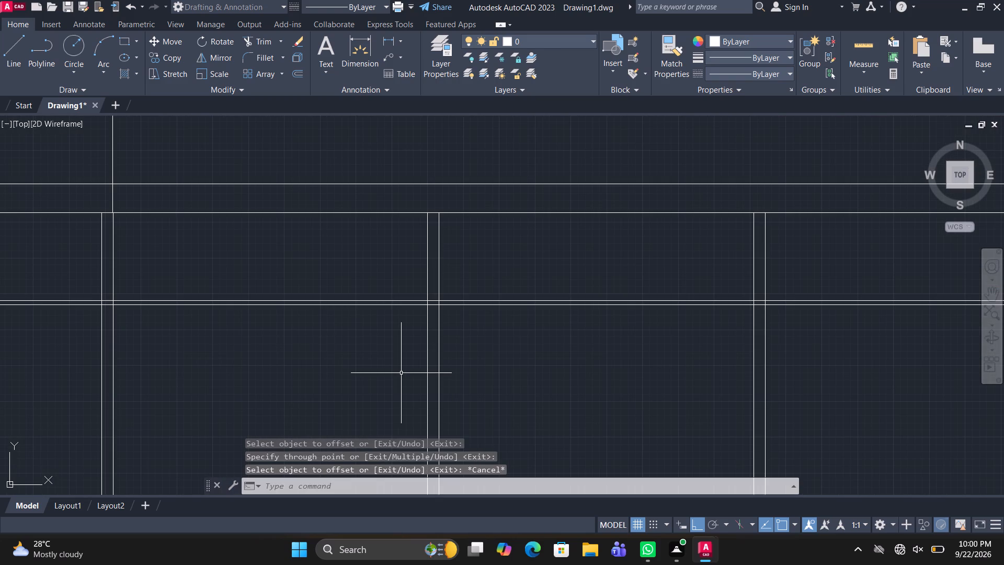
Trim both rail lines where they run past the diagonal on the side away from the posts.
type("TR")
key("space")
scroll(377, 360, "down", 3)
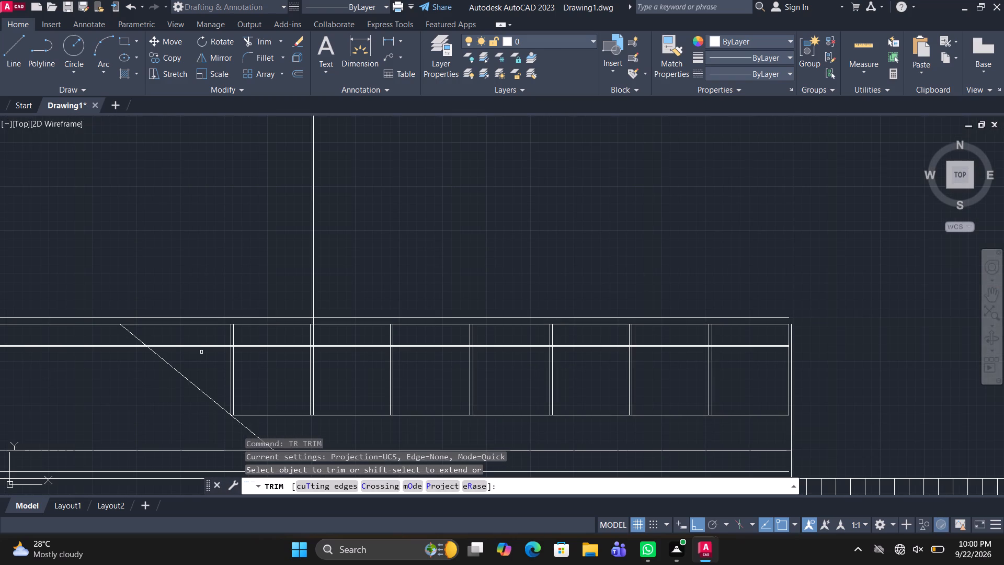
left_click_drag(116, 357, 105, 341)
scroll(124, 355, "down", 3)
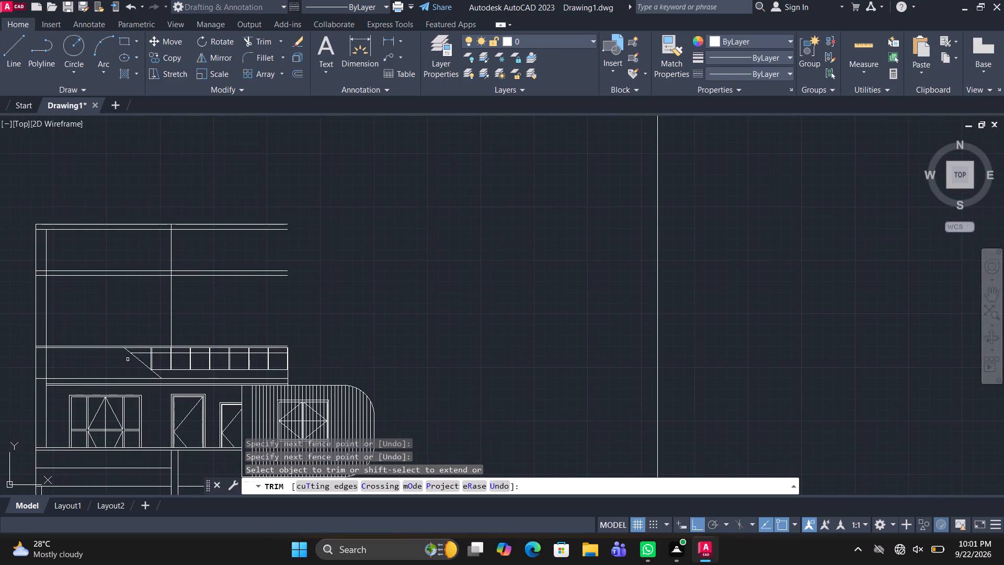
middle_click_drag(128, 359, 222, 343)
scroll(380, 324, "up", 3)
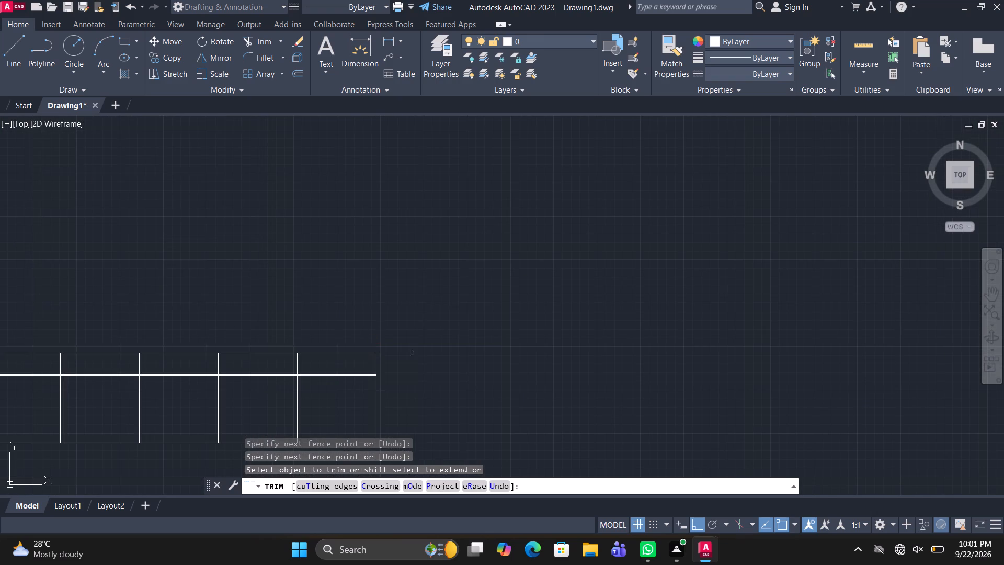
scroll(428, 352, "down", 3)
middle_click(426, 342)
middle_click_drag(426, 342, 502, 323)
key("Escape")
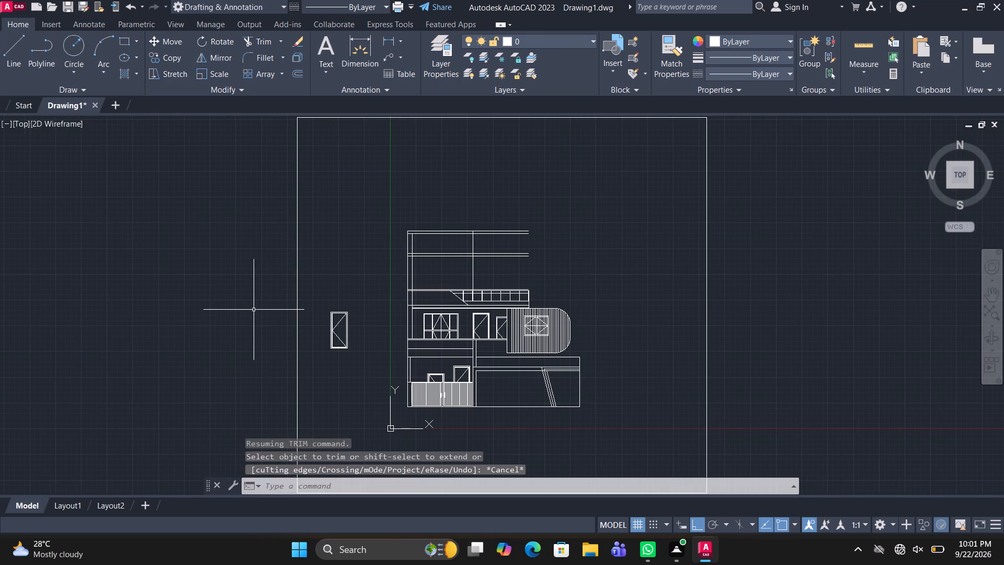
Copy the large first-floor window from its bottom corner up onto the slab line above, closer to the outer wall.
scroll(548, 342, "up", 1)
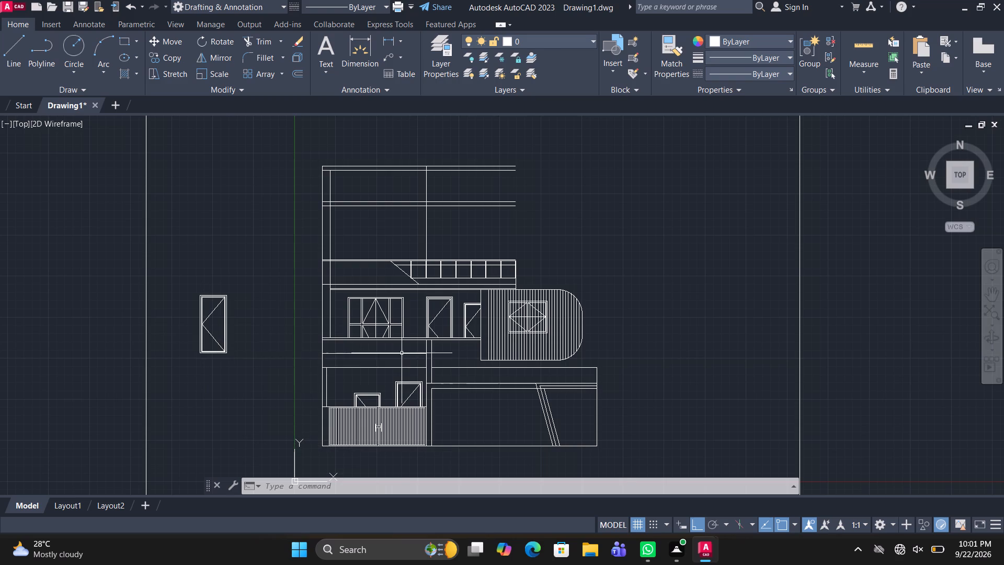
scroll(407, 326, "up", 1)
left_click(406, 325)
left_click(297, 276)
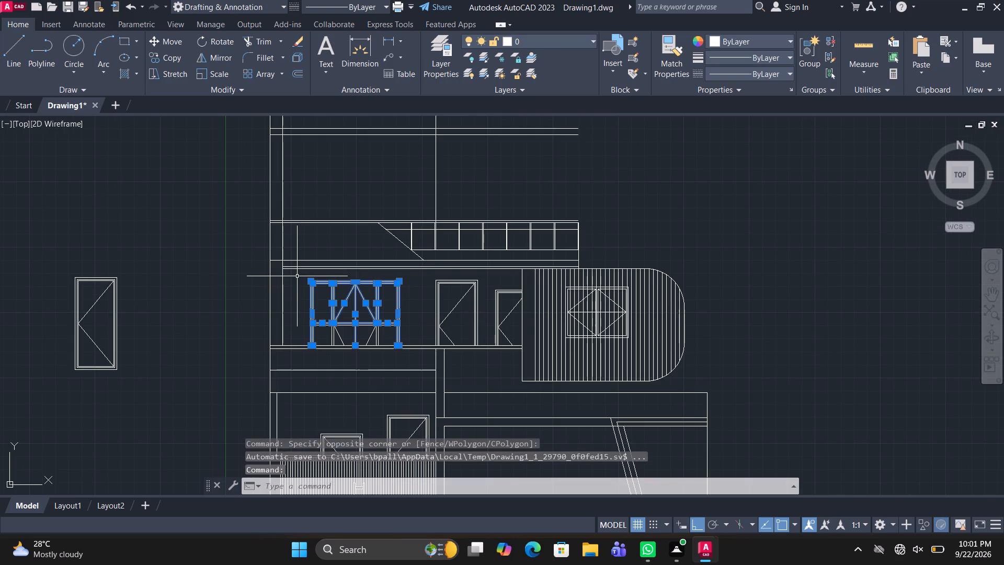
key("c")
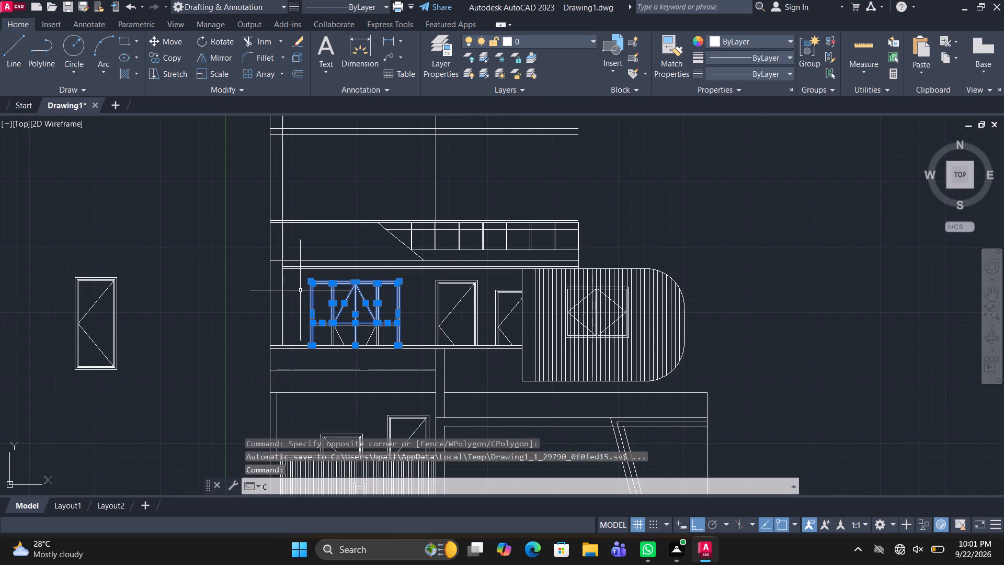
type("O")
key("space")
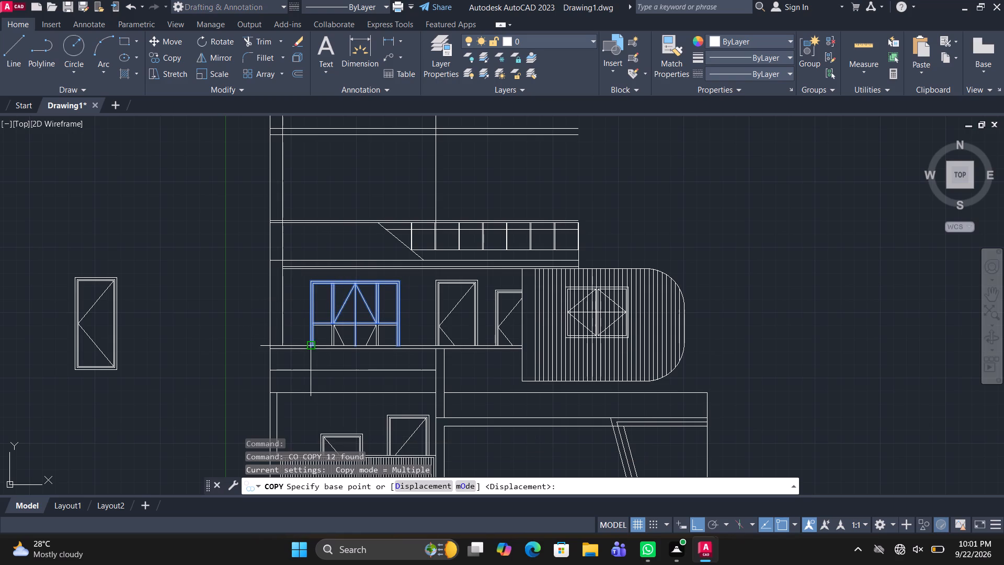
left_click_drag(309, 346, 306, 340)
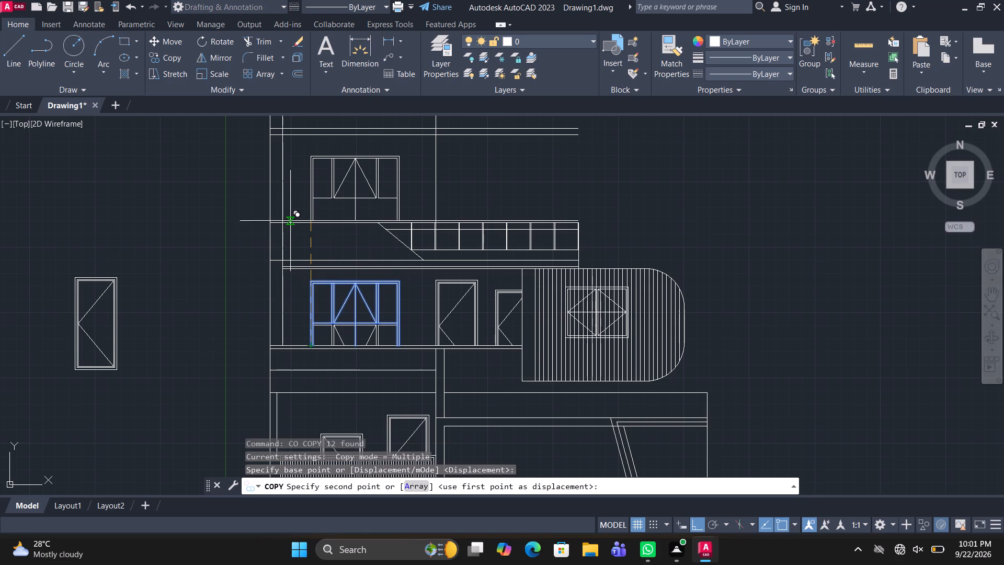
left_click(290, 220)
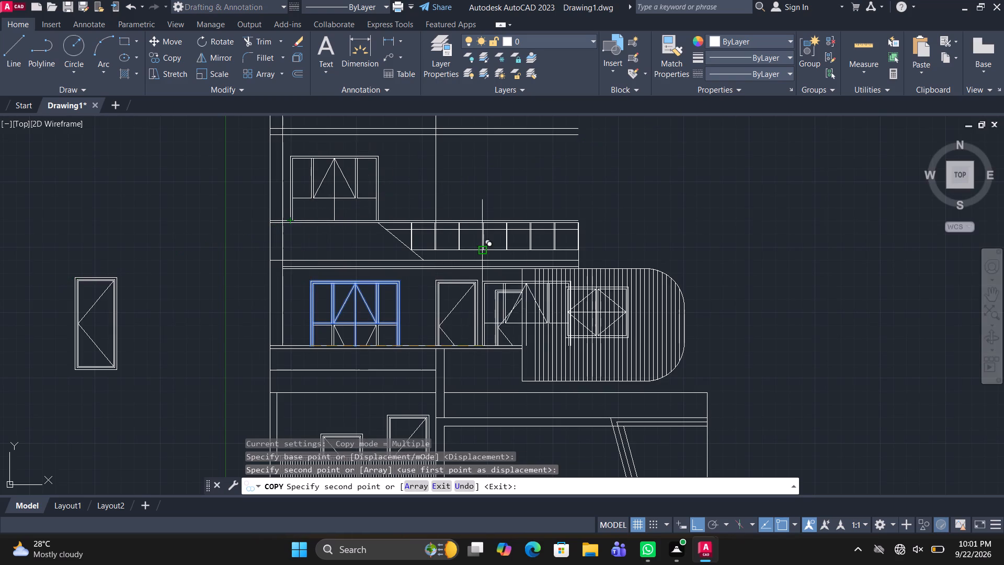
key("Escape")
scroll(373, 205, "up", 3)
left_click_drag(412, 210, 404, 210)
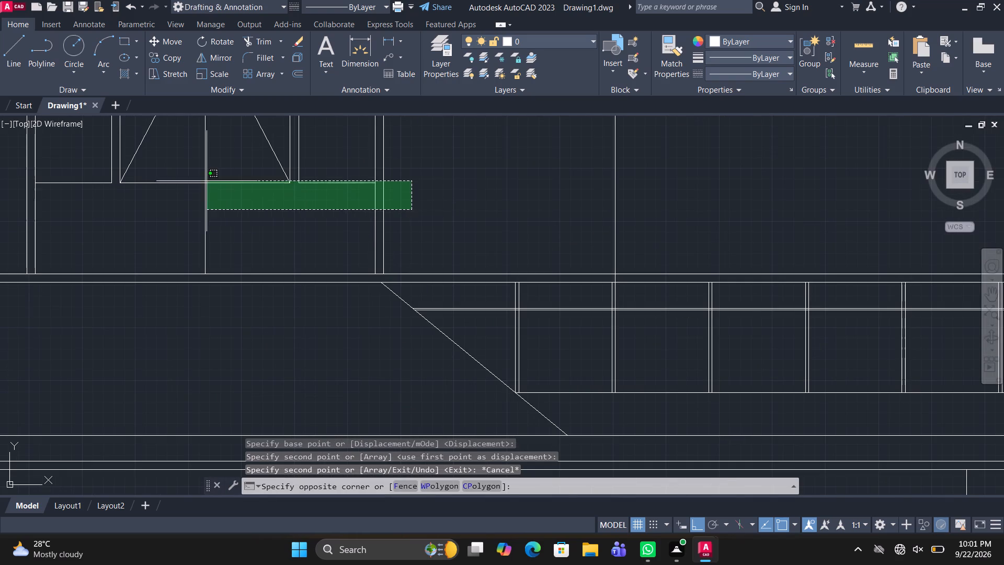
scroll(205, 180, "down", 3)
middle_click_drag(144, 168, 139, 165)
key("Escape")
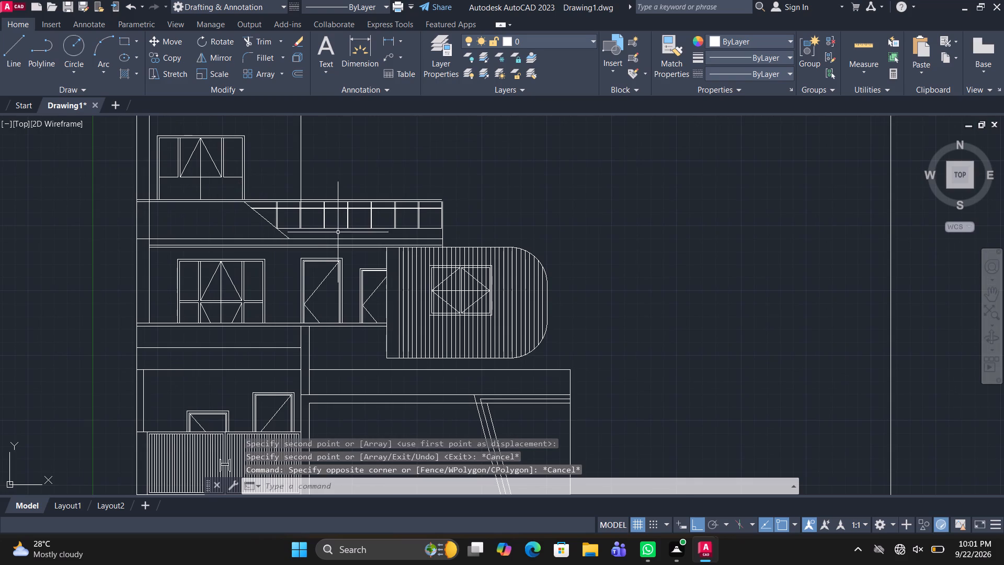
Trim the inner wall line within the slab above the copied window and in the storey above that slab.
scroll(338, 232, "down", 1)
middle_click(339, 232)
middle_click(421, 290)
middle_click(362, 231)
middle_click(362, 230)
middle_click_drag(366, 231, 395, 266)
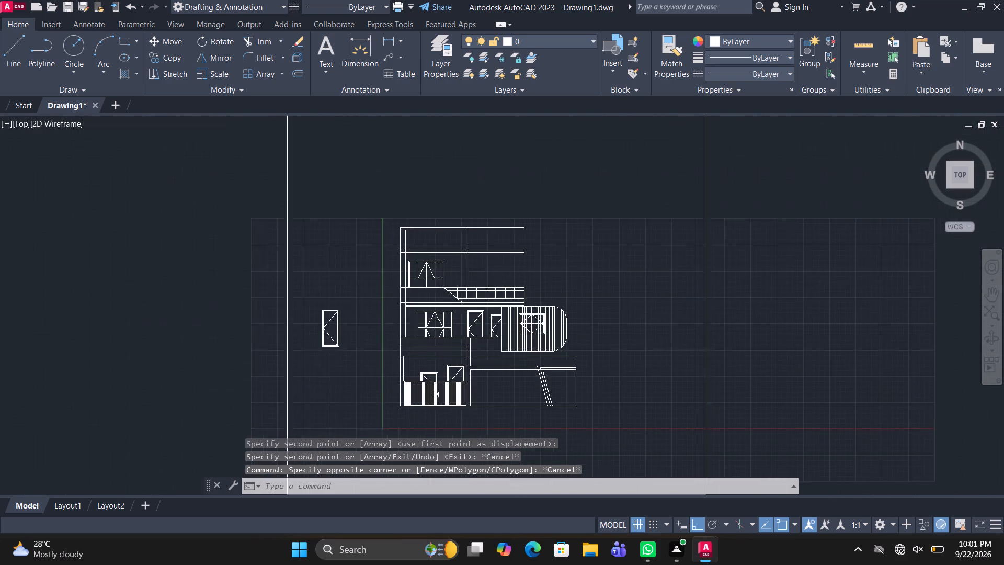
scroll(449, 288, "up", 4)
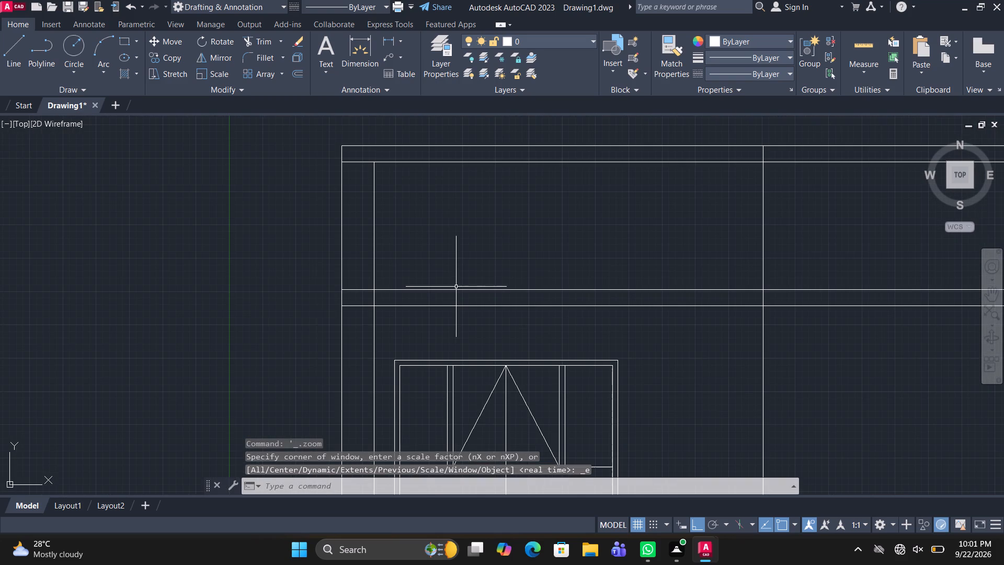
key("t")
key("r")
key("space")
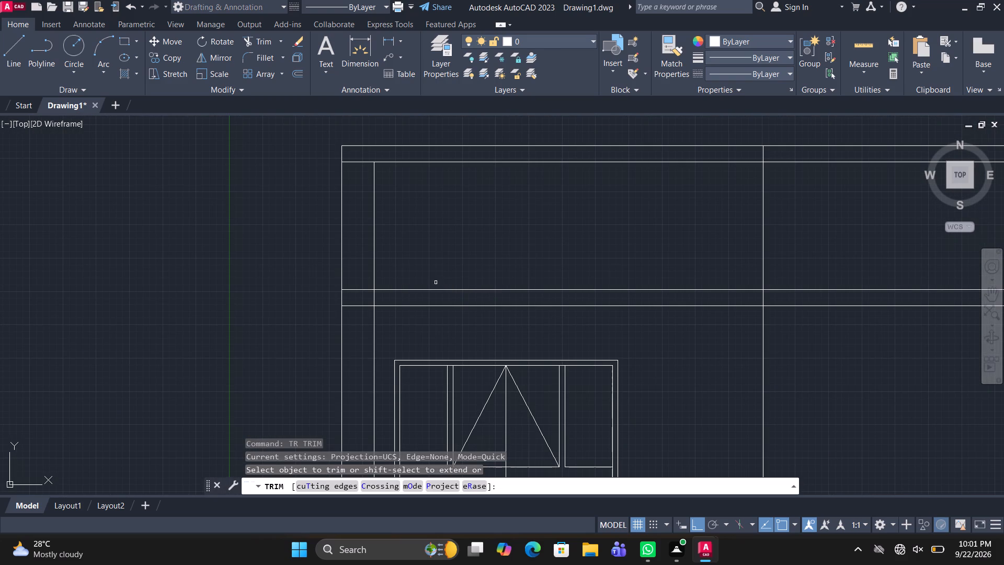
left_click(374, 296)
left_click(373, 270)
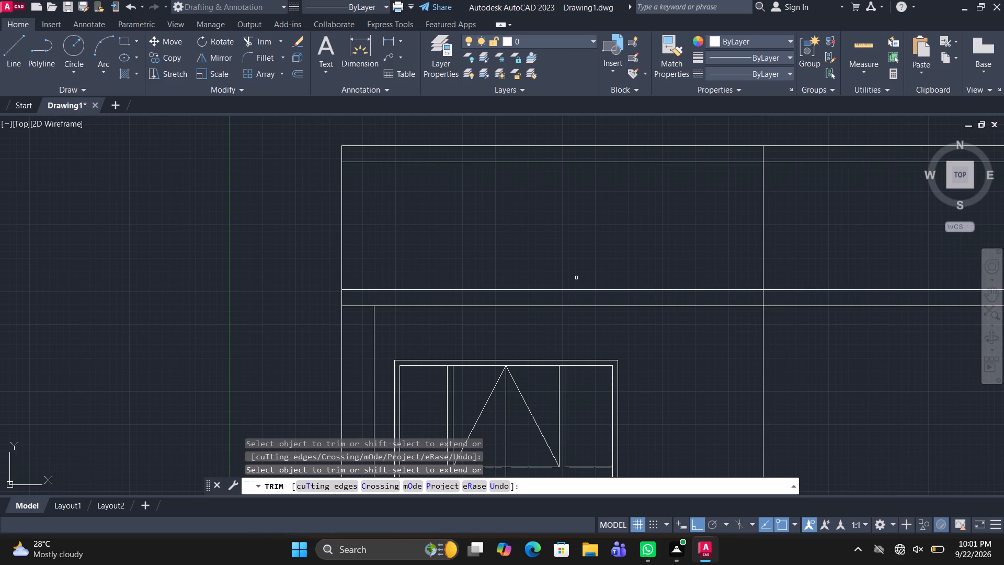
key("space")
Draw a long, thin rectangle sitting on top of the slab above the copied window.
type("RE")
key("c")
key("space")
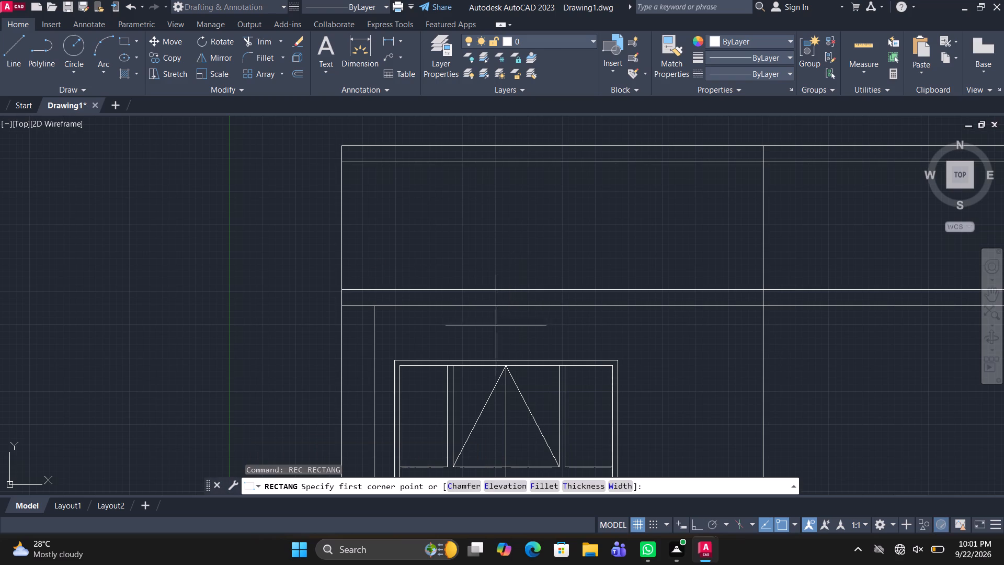
left_click(420, 288)
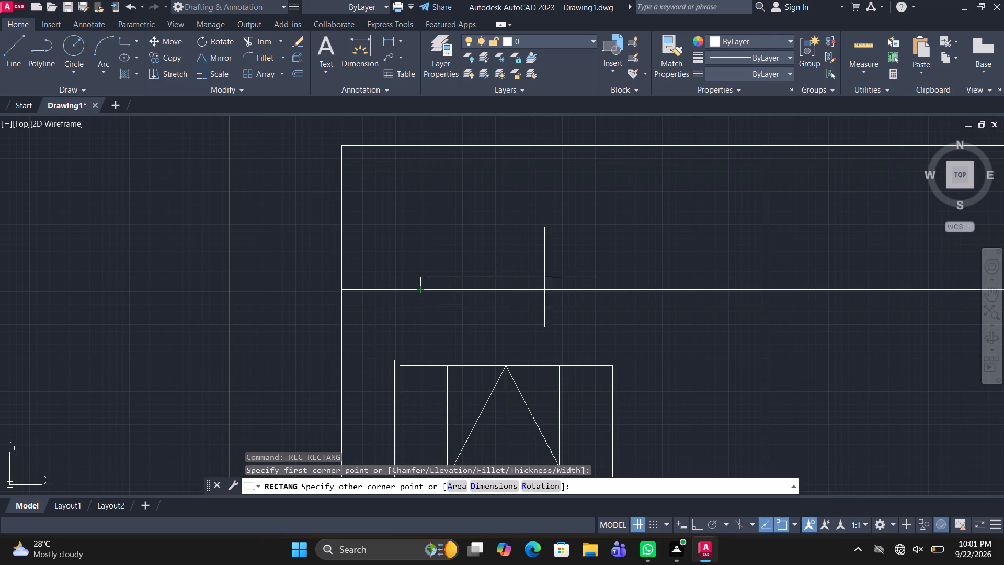
left_click(658, 282)
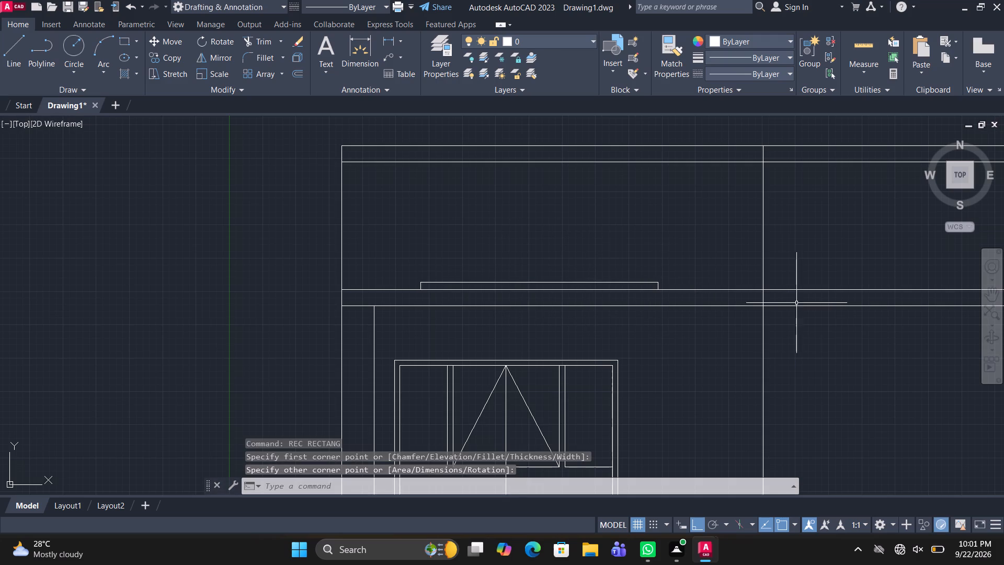
key("Escape")
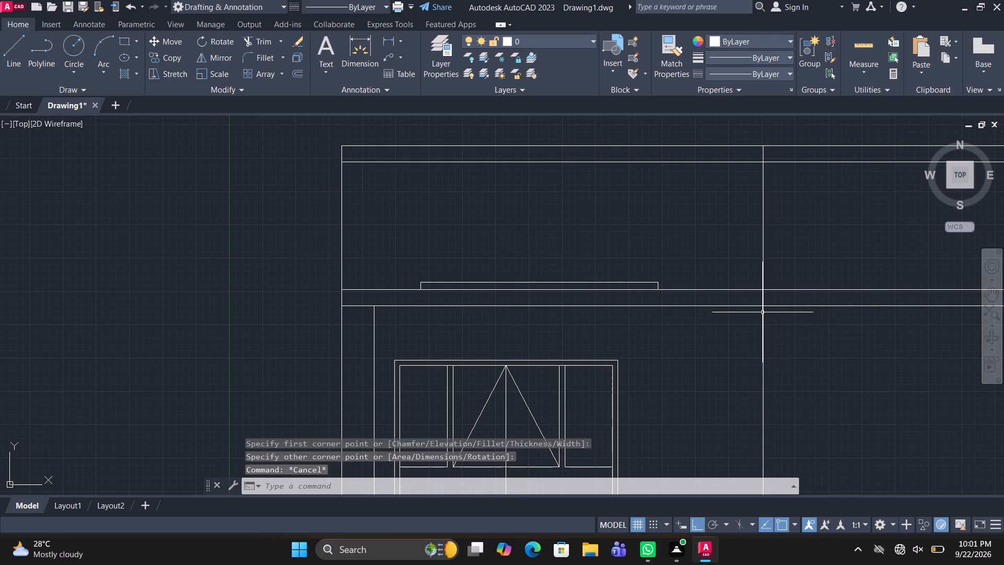
Trim the long vertical line beside the copied window below the slab and within the slab thickness.
scroll(762, 312, "down", 1)
type("TR")
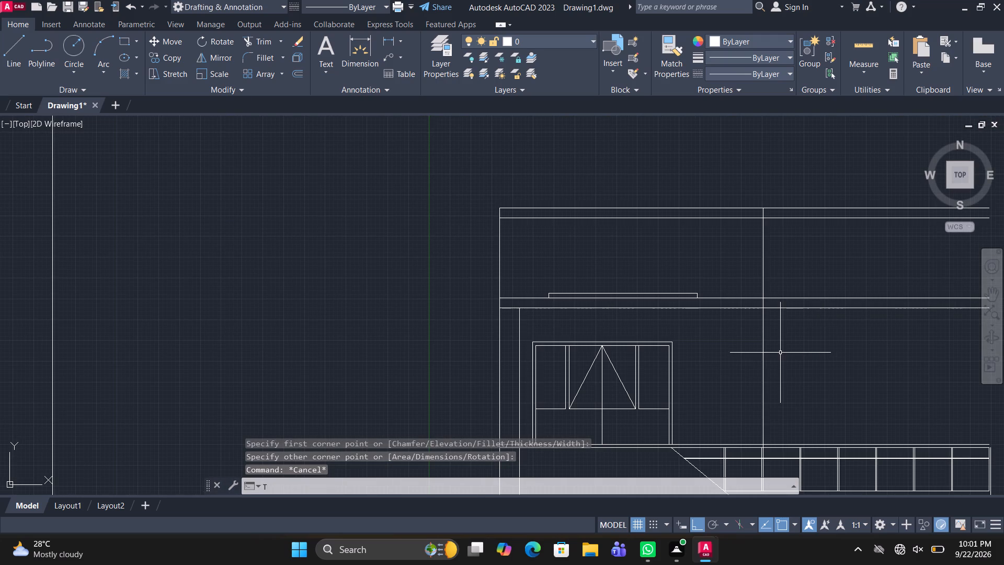
key("space")
left_click_drag(781, 353, 713, 359)
scroll(742, 359, "down", 2)
middle_click_drag(778, 359, 752, 351)
middle_click_drag(717, 342, 691, 337)
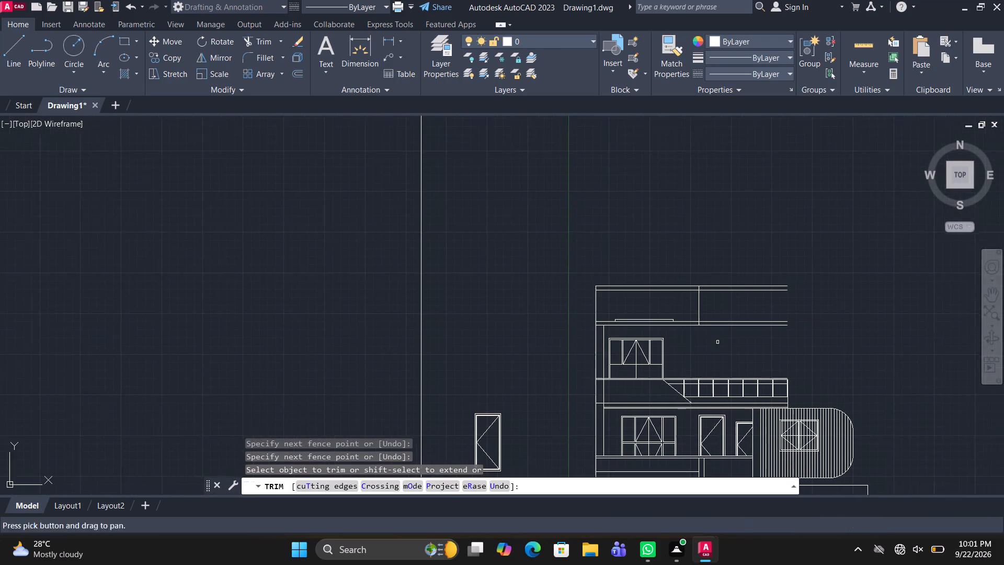
scroll(694, 329, "up", 3)
left_click(704, 307)
Extend the straight side edge of the curved striped block upward through the slab and railing band to the floor line above.
scroll(721, 345, "down", 3)
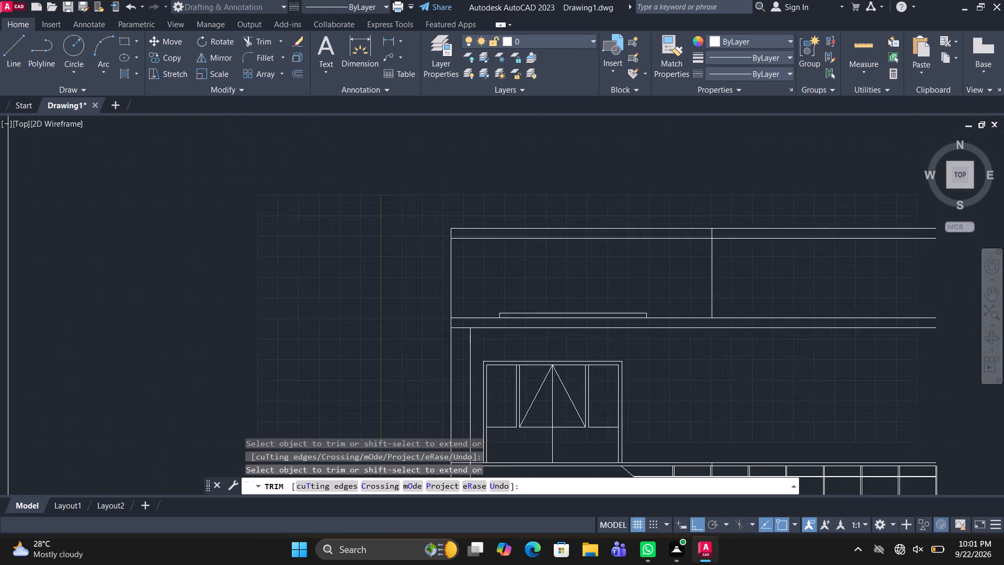
middle_click(741, 365)
middle_click_drag(741, 365, 706, 364)
middle_click_drag(683, 361, 586, 360)
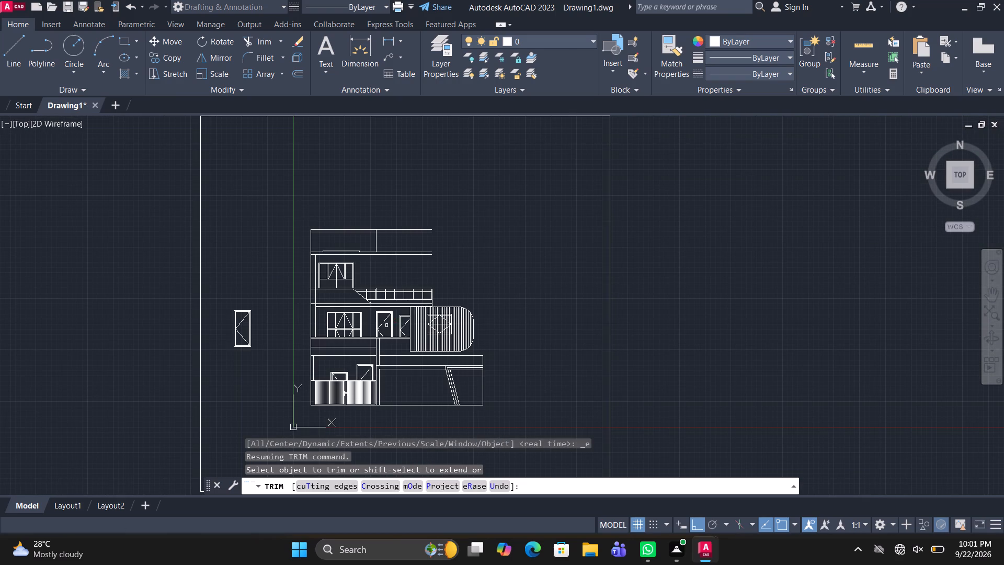
scroll(387, 321, "up", 3)
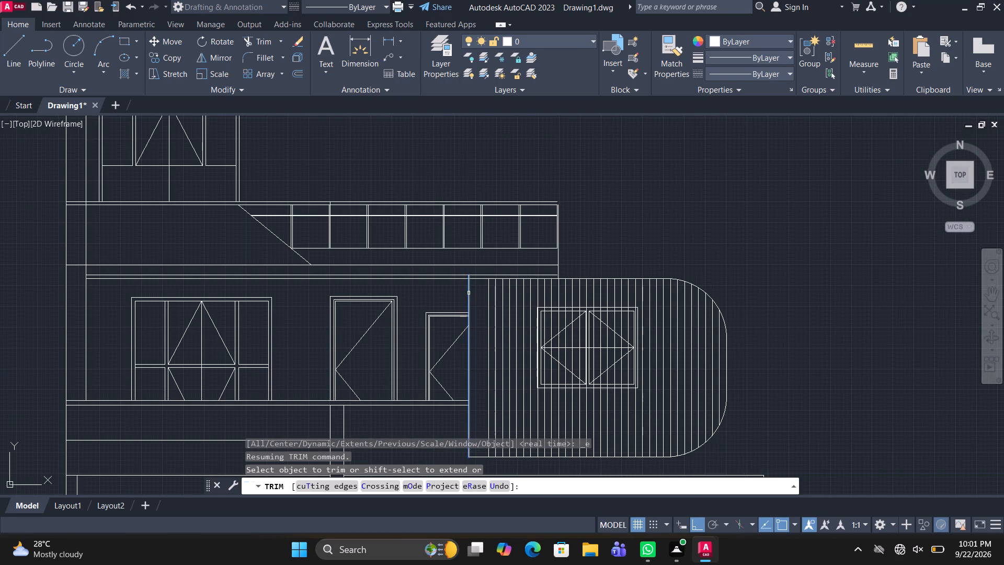
left_click(469, 293, "shift")
left_click(469, 288, "shift")
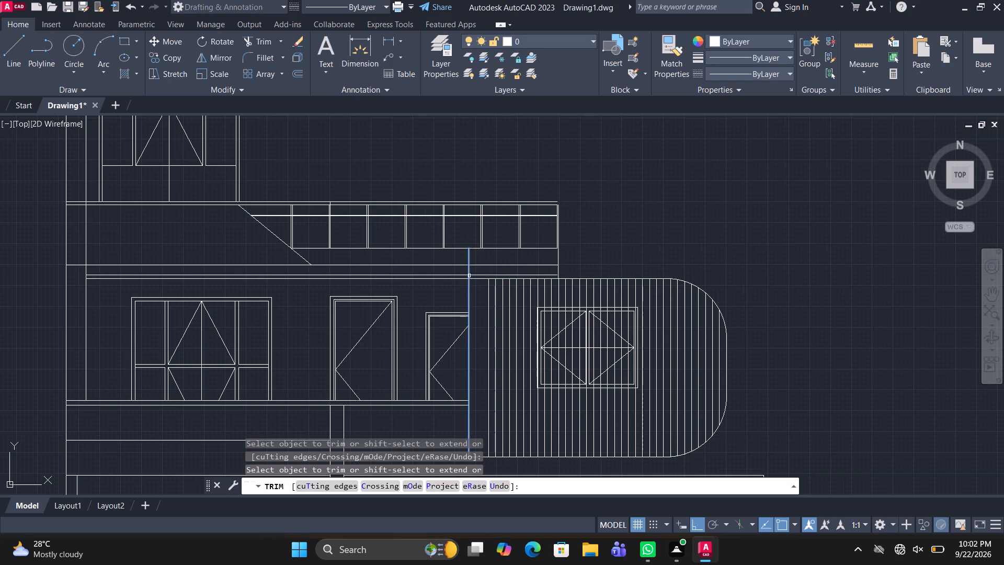
left_click(468, 274, "shift")
left_click(469, 263, "shift")
left_click(470, 240, "shift")
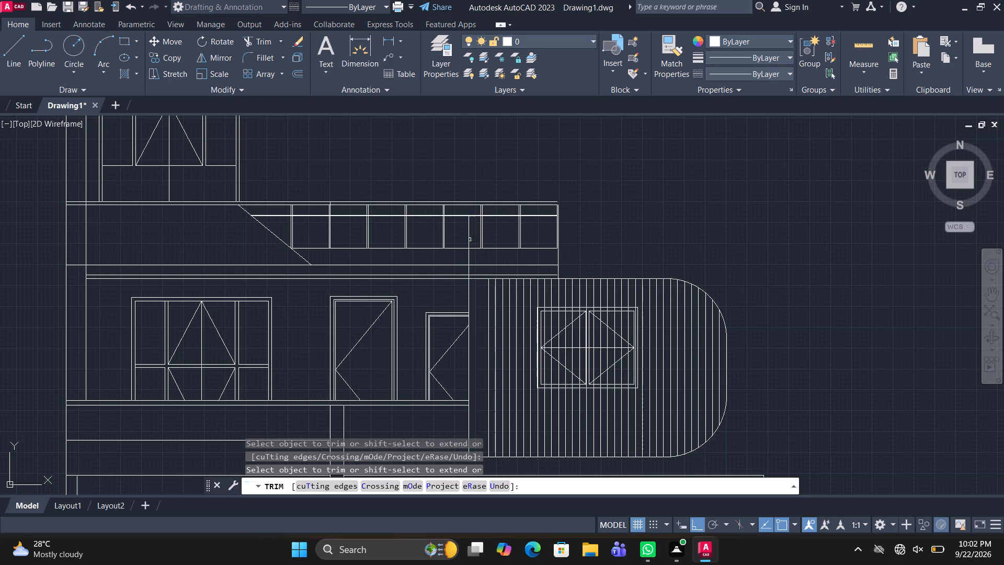
left_click(467, 229, "shift")
left_click(470, 212, "shift")
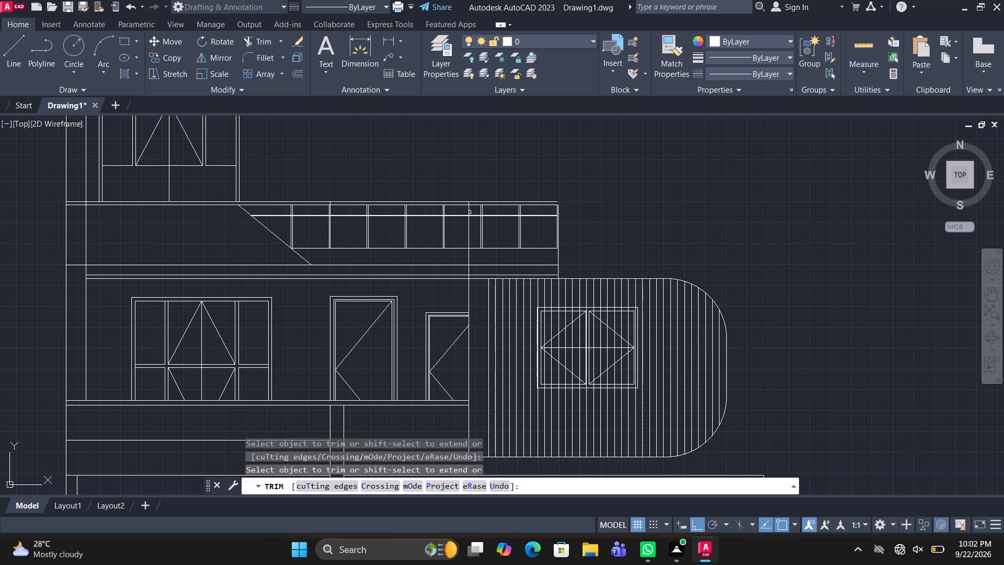
left_click(469, 210, "shift")
scroll(473, 191, "down", 2)
middle_click_drag(479, 184, 501, 234)
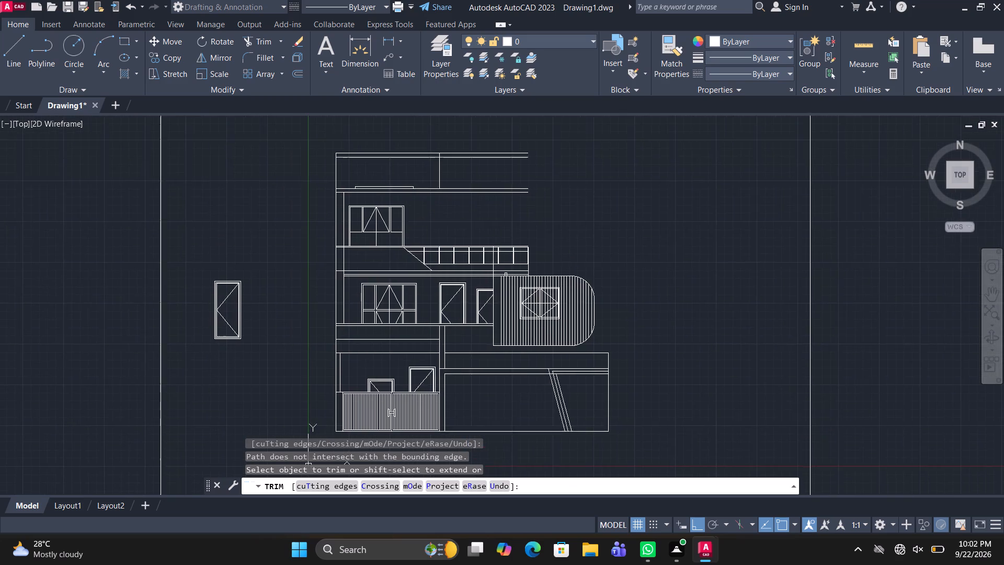
scroll(506, 277, "up", 3)
left_click(449, 163, "shift")
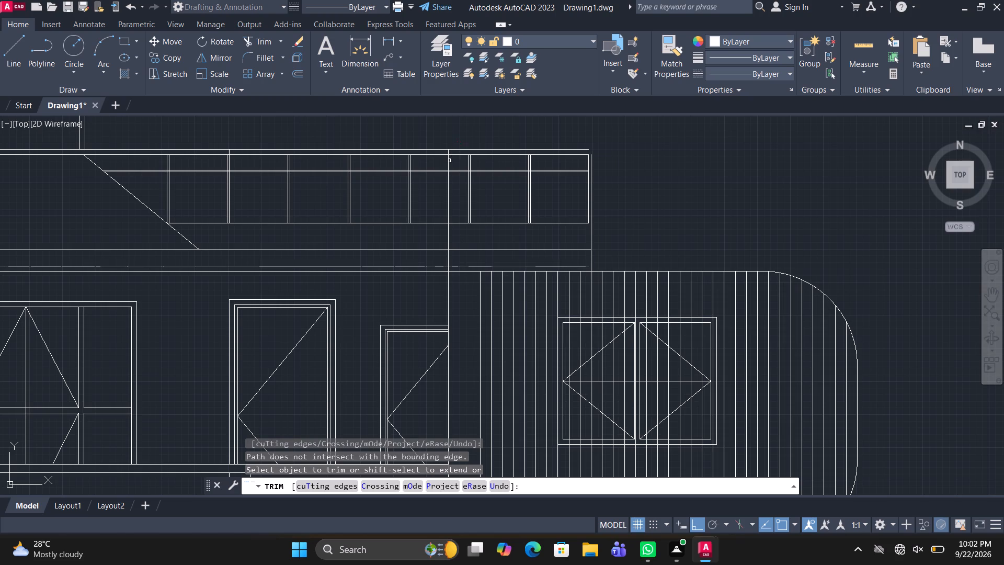
middle_click_drag(461, 140, 471, 223)
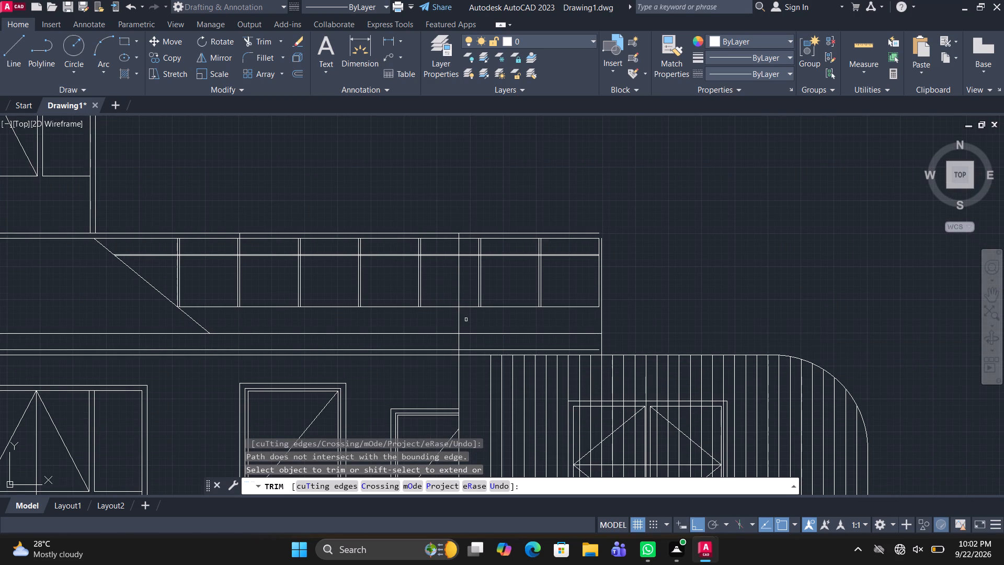
scroll(319, 371, "down", 2)
middle_click_drag(332, 368, 340, 234)
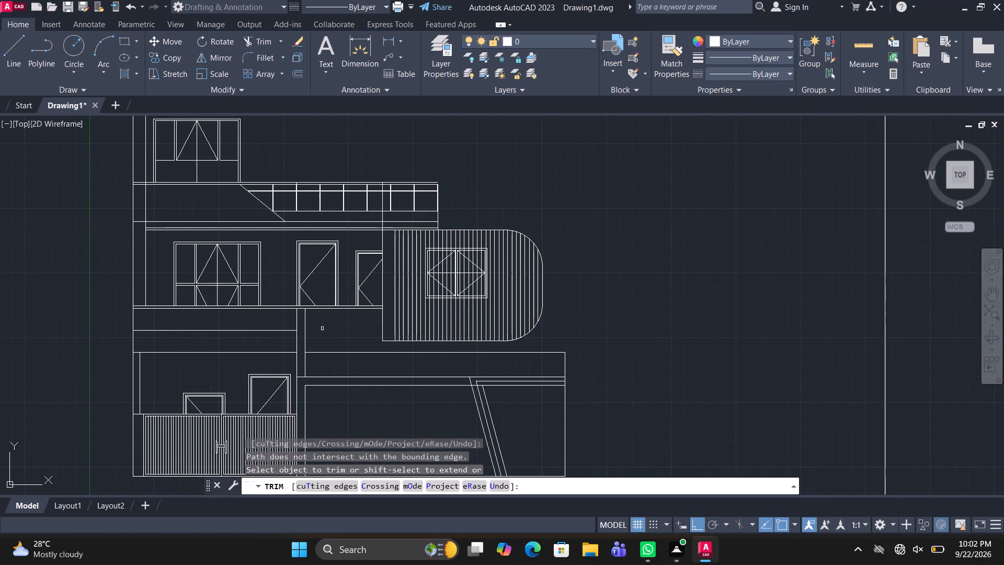
key("space")
Draw a vertical line from the top of the extended edge up to the underside of the next slab.
type("L")
key("space")
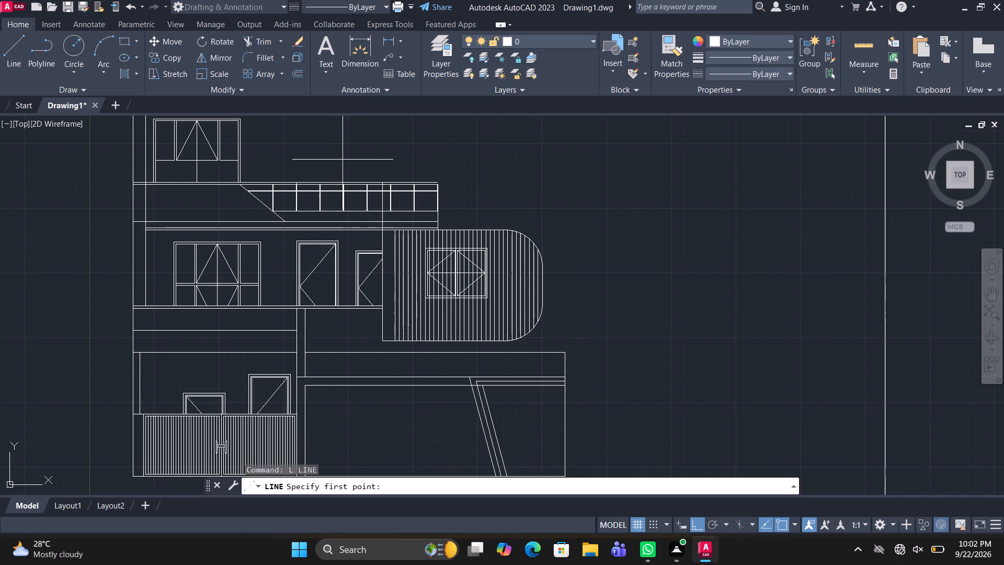
scroll(355, 153, "up", 2)
left_click(405, 214)
scroll(400, 178, "down", 2)
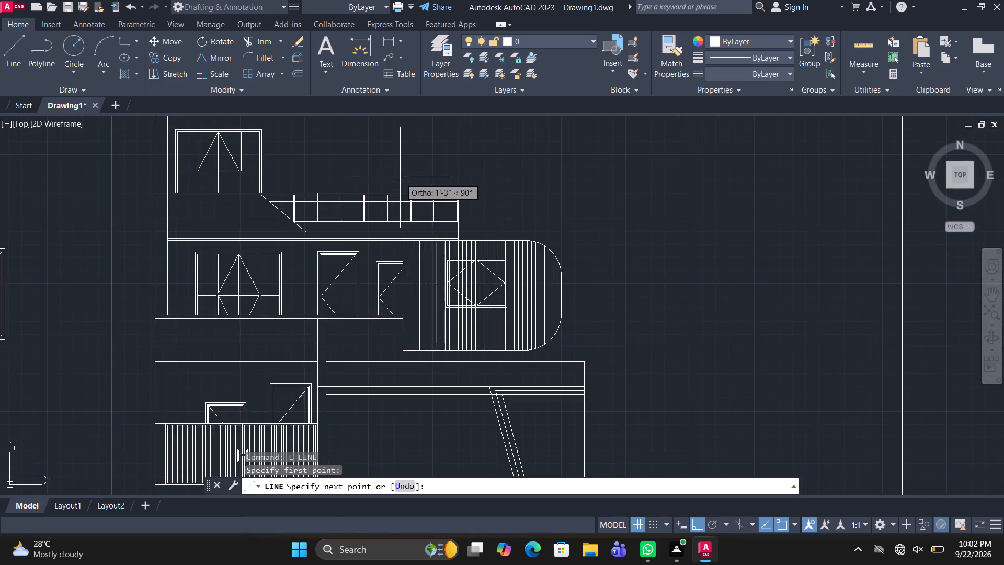
middle_click_drag(400, 177, 420, 316)
left_click(424, 253)
key("space")
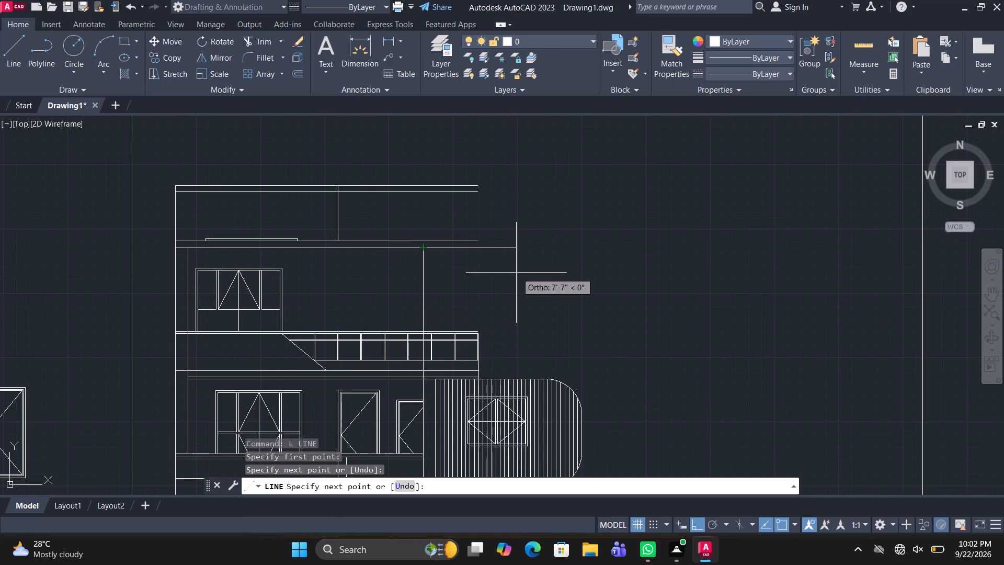
Offset the new vertical line toward the window three times using the Through option, forming two narrow columns above the railing.
type("O")
key("space")
key("t")
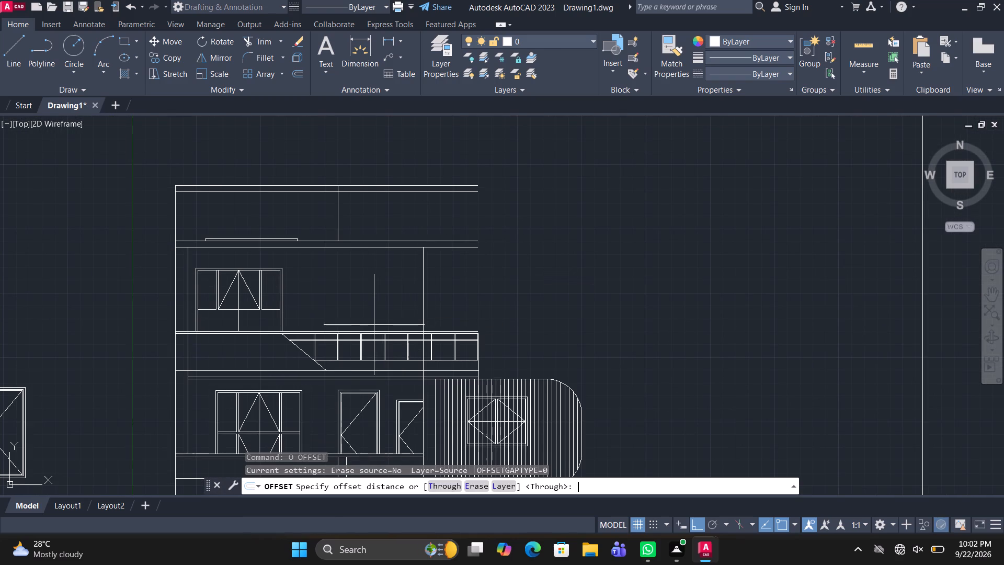
key("space")
left_click(425, 290)
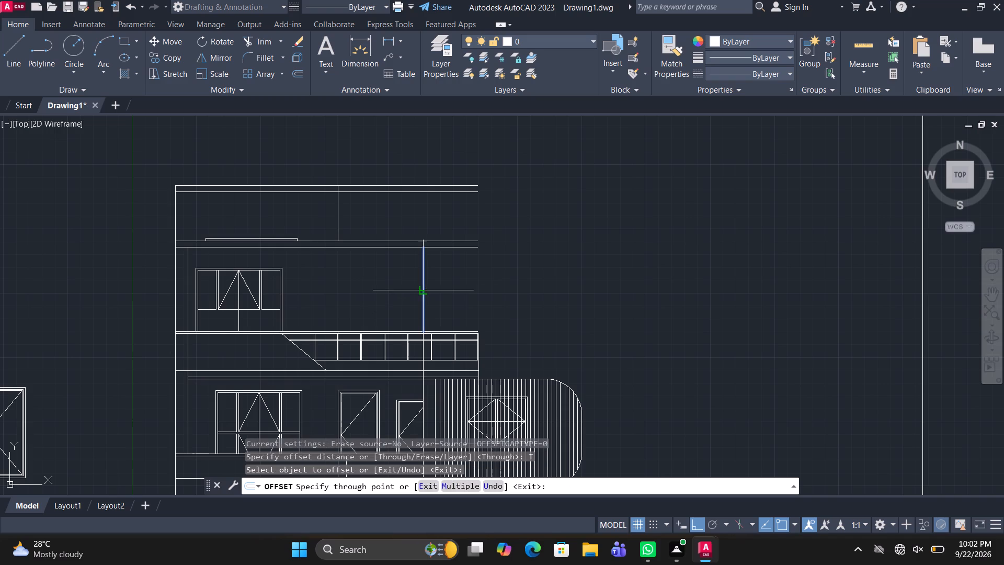
left_click(415, 286)
left_click(414, 287)
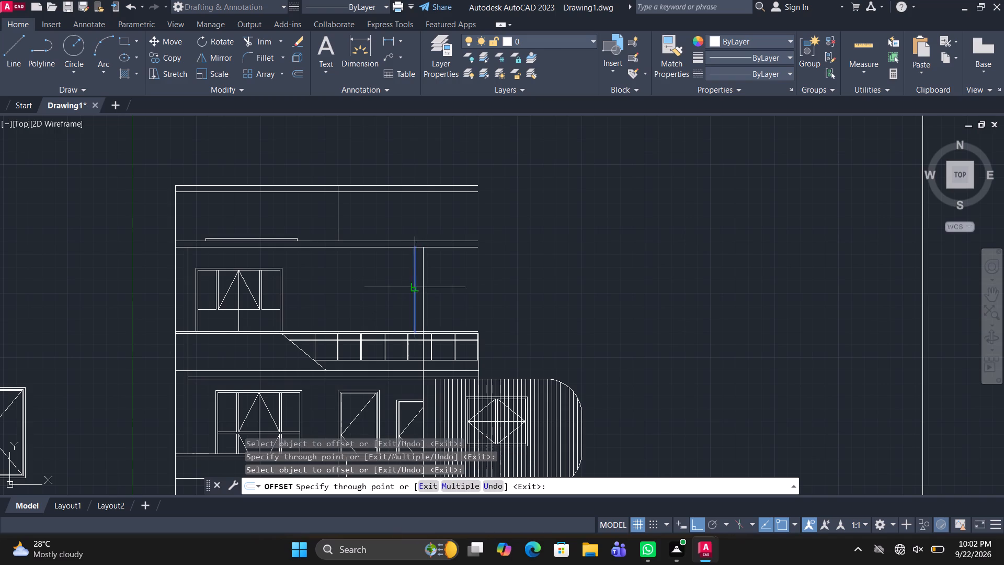
left_click(371, 288)
left_click(373, 288)
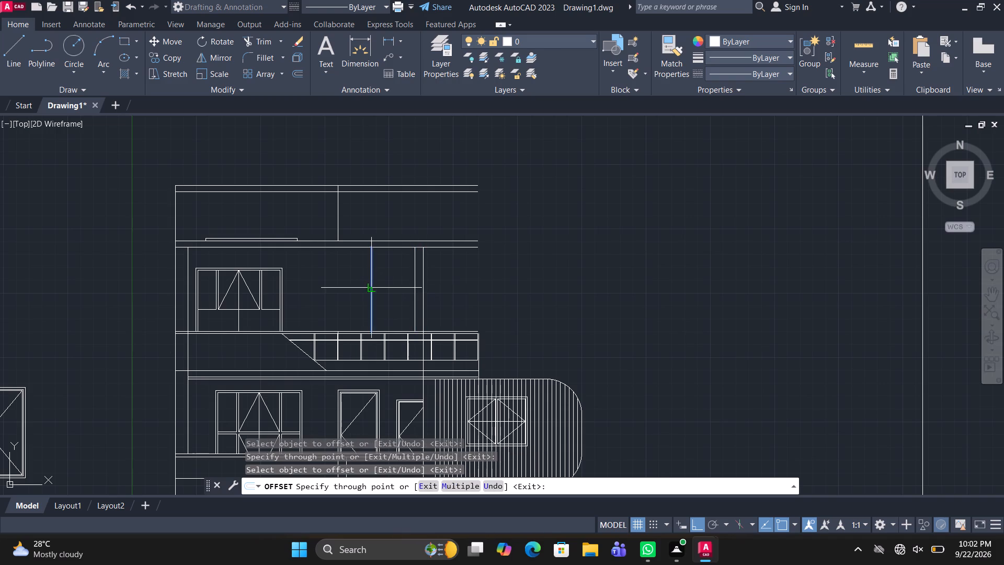
left_click(366, 288)
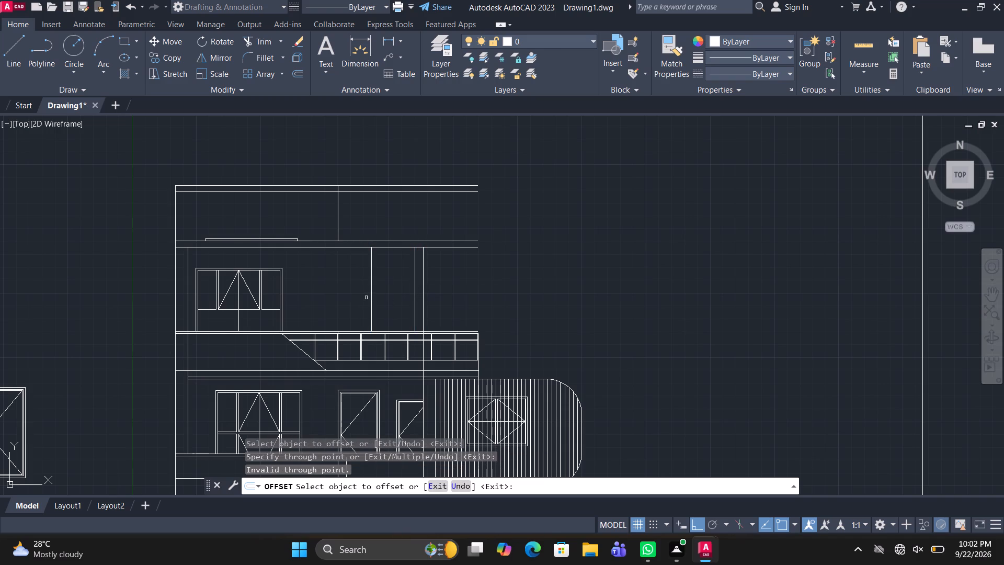
left_click(371, 298)
left_click(363, 298)
key("space")
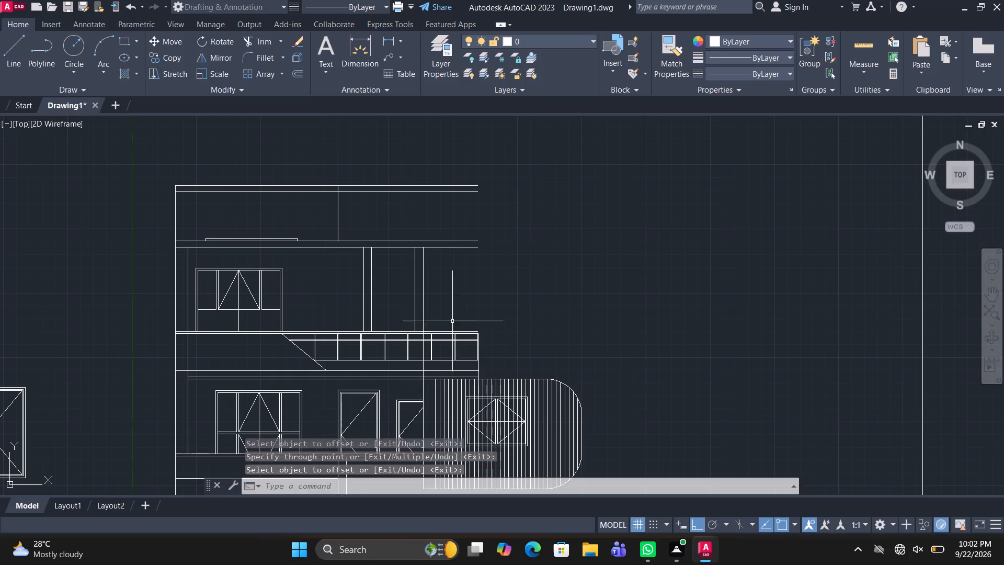
key("Escape")
Trim the vertical line below the outer column where it crosses the floor edge, handrail and railing band.
key("t")
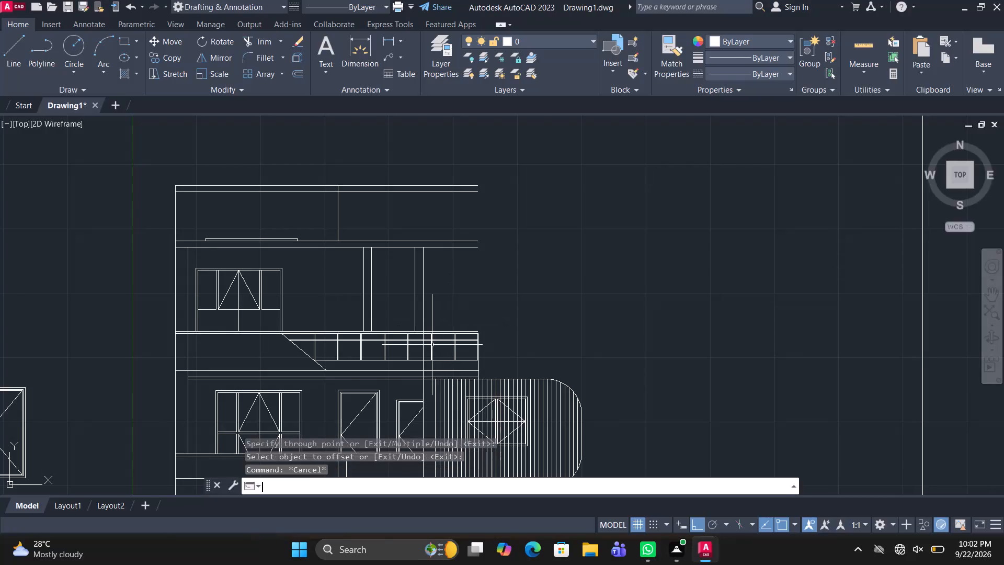
key("r")
key("space")
scroll(413, 337, "up", 5)
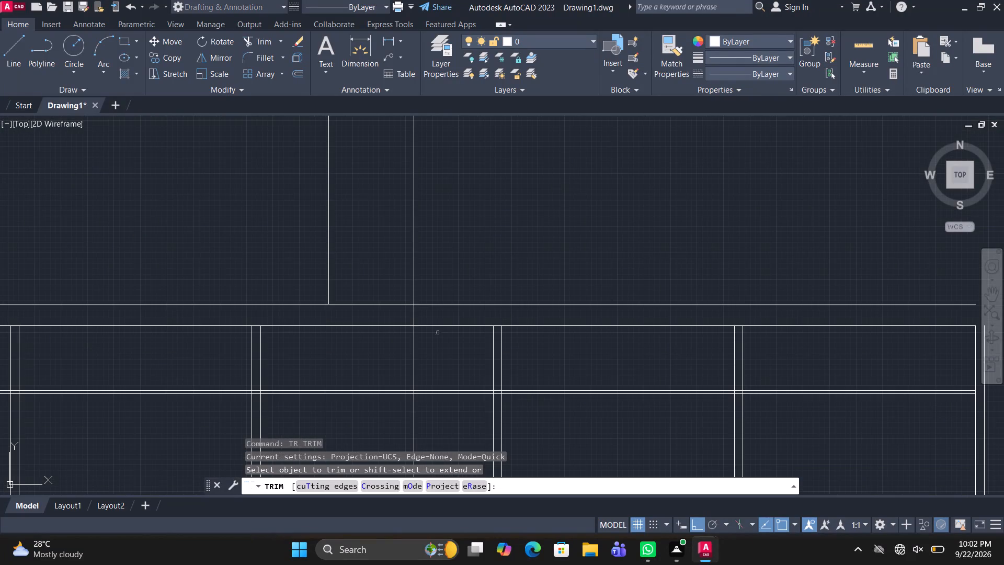
left_click(413, 312)
left_click_drag(417, 345, 395, 351)
left_click_drag(431, 410, 386, 412)
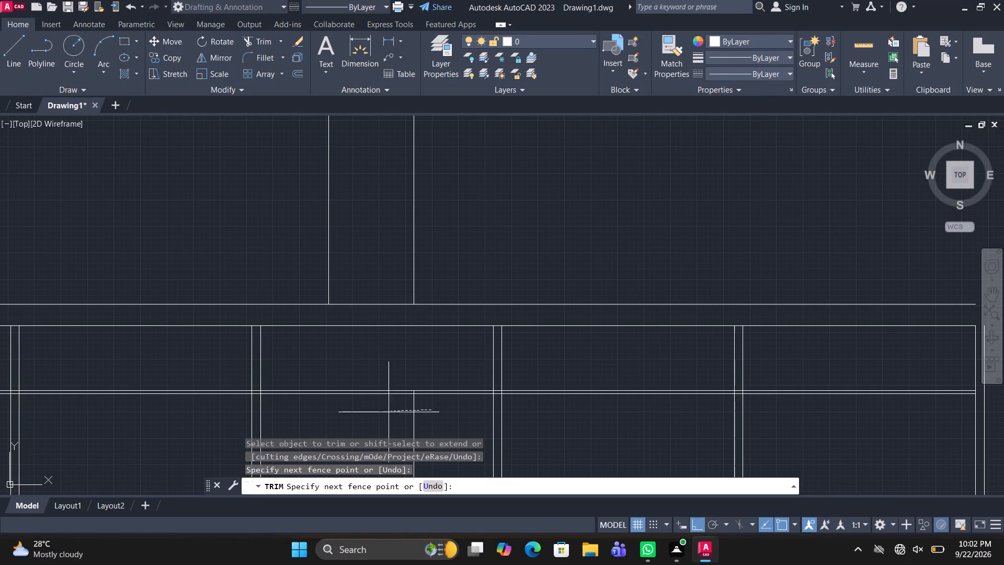
left_click_drag(386, 412, 379, 413)
scroll(436, 392, "up", 2)
left_click(373, 395)
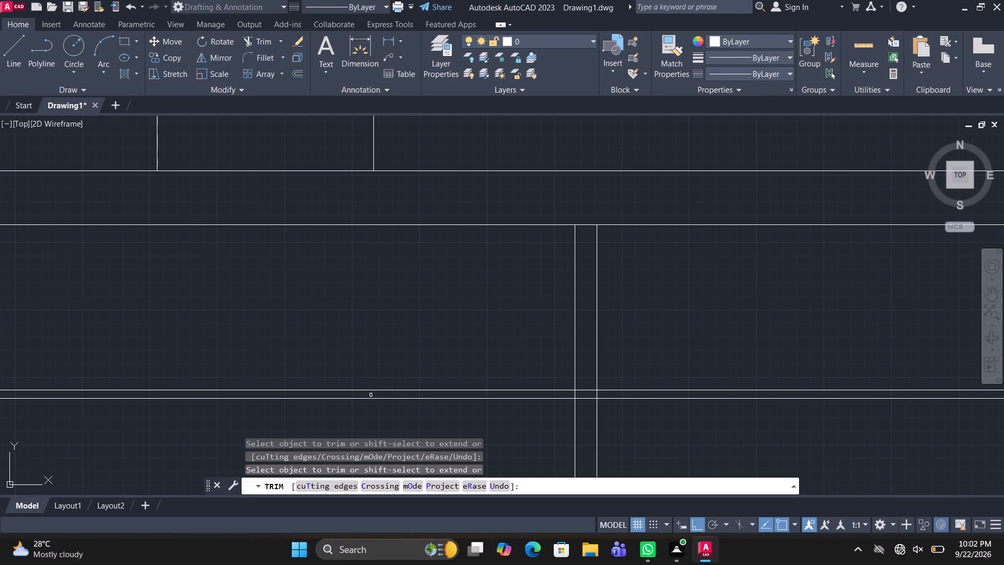
Extend the outer column's outer line down through the floor edge, handrail and railing band into the slab.
scroll(382, 414, "down", 2)
middle_click_drag(428, 414, 470, 141)
scroll(400, 375, "down", 3)
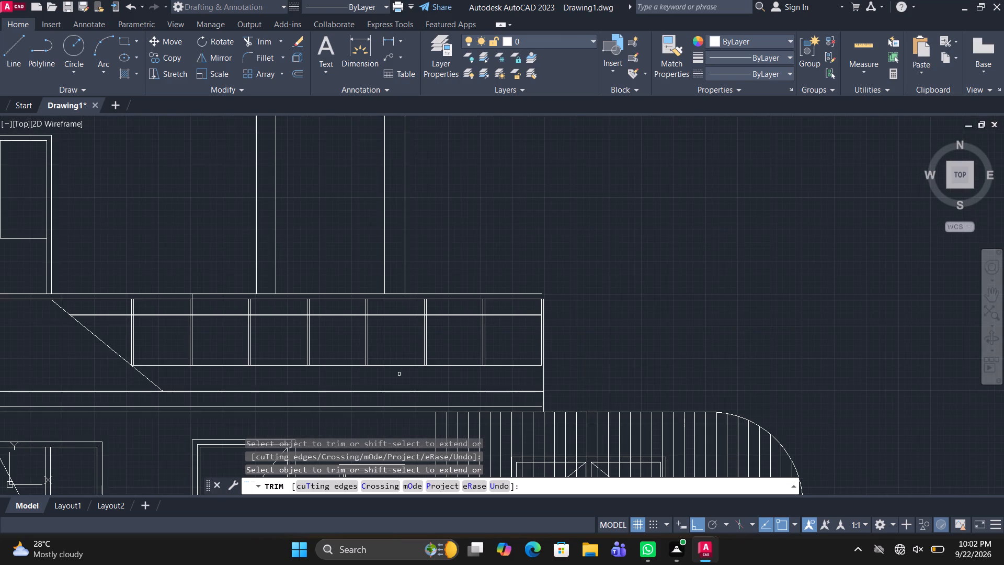
middle_click_drag(440, 389, 441, 162)
middle_click(442, 160)
scroll(415, 257, "down", 2)
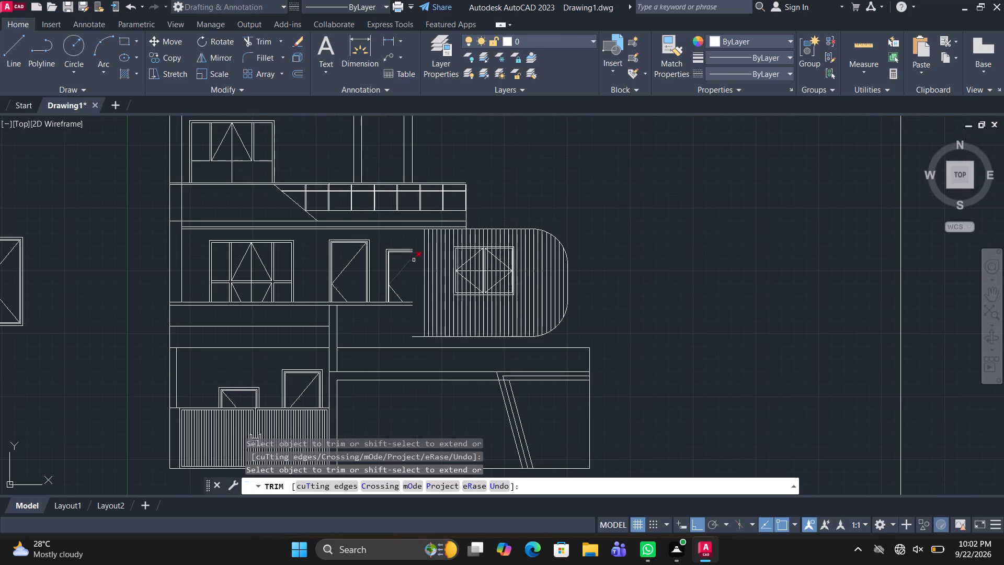
scroll(402, 199, "up", 2)
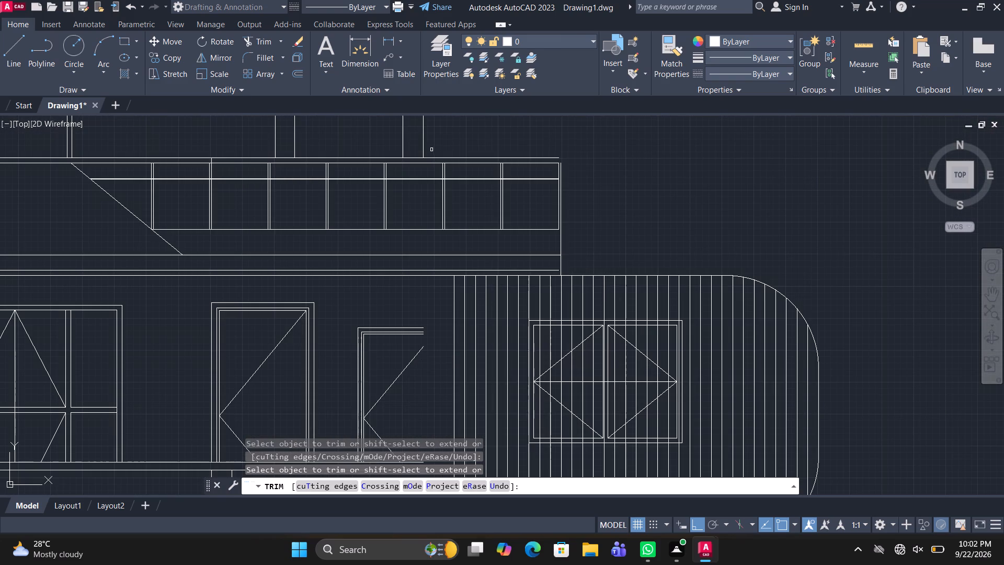
left_click(421, 149, "shift")
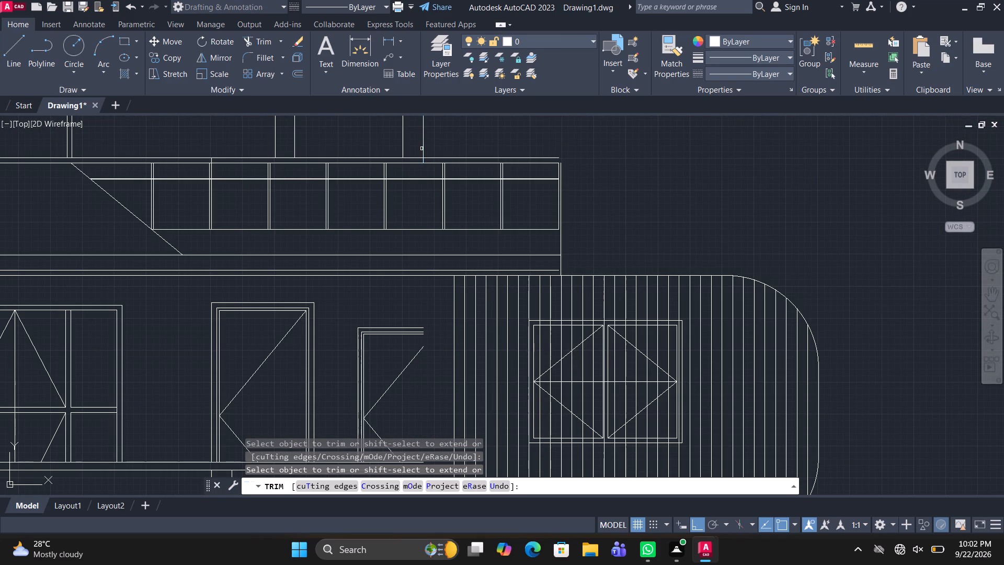
scroll(421, 152, "up", 2, "shift")
left_click(420, 154, "shift")
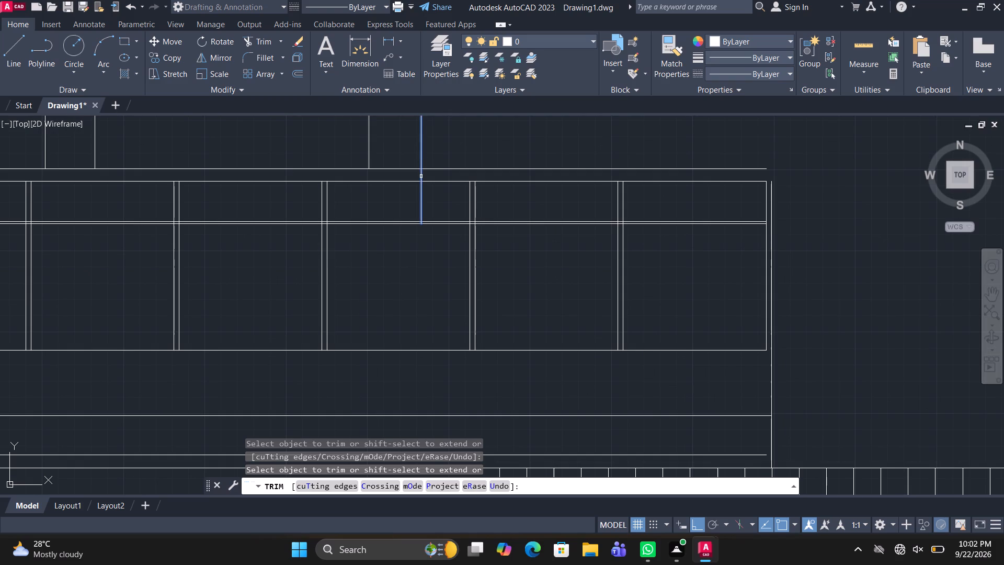
left_click(420, 194, "shift")
left_click(419, 210, "shift")
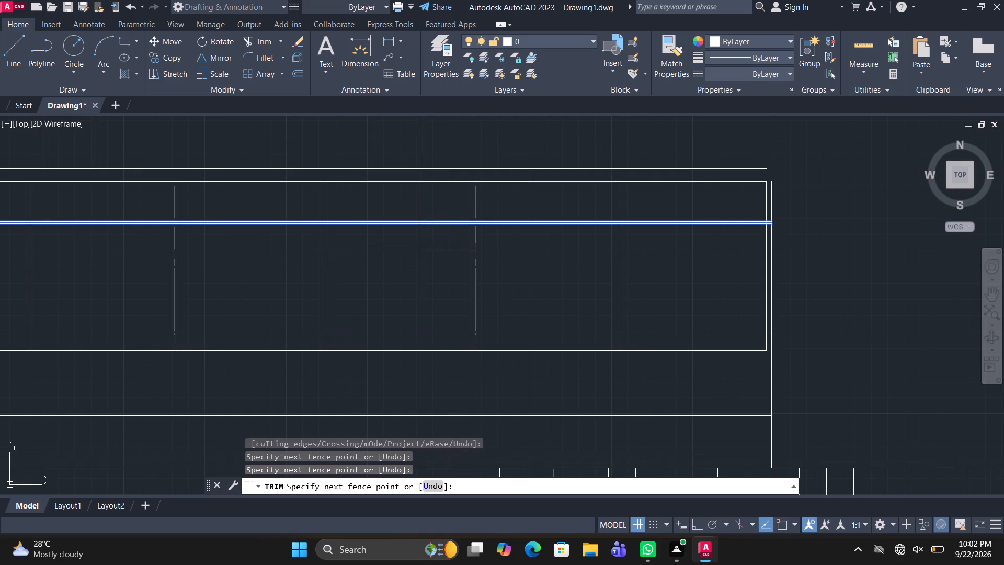
left_click(449, 217, "shift")
left_click_drag(431, 269, 393, 271, "shift")
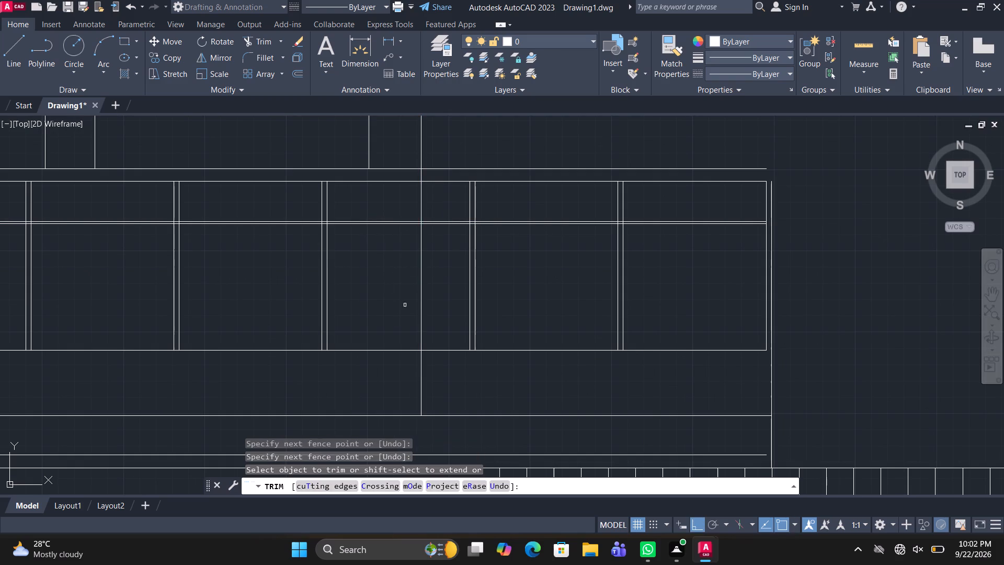
left_click_drag(424, 300, 381, 300, "shift")
Extend the outer column's outer line down through the slab and the small cut-off door's frame to its diagonal's cut end.
scroll(413, 337, "down", 1)
middle_click_drag(423, 350, 425, 257)
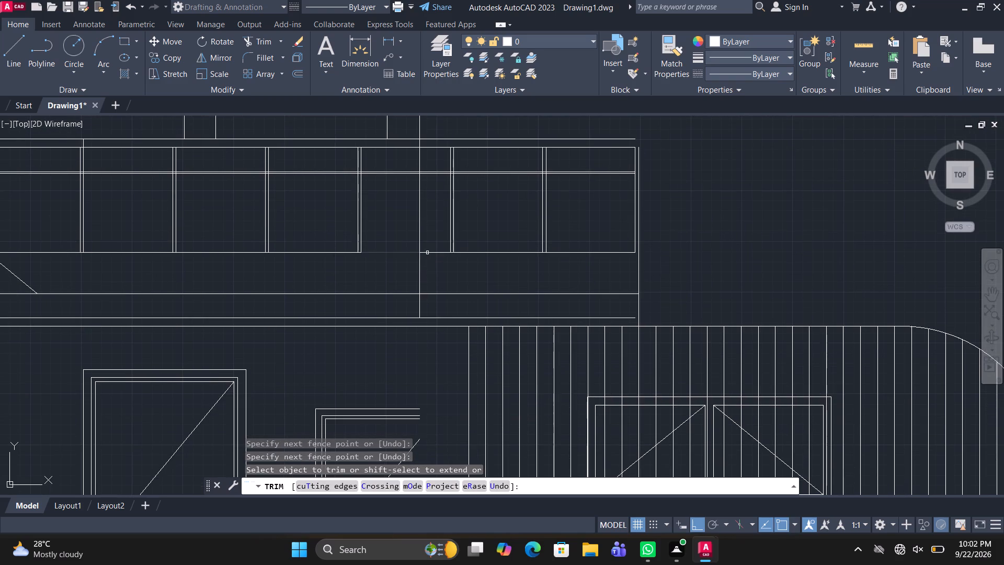
left_click_drag(427, 279, 361, 277, "shift")
left_click_drag(447, 302, 368, 303, "shift")
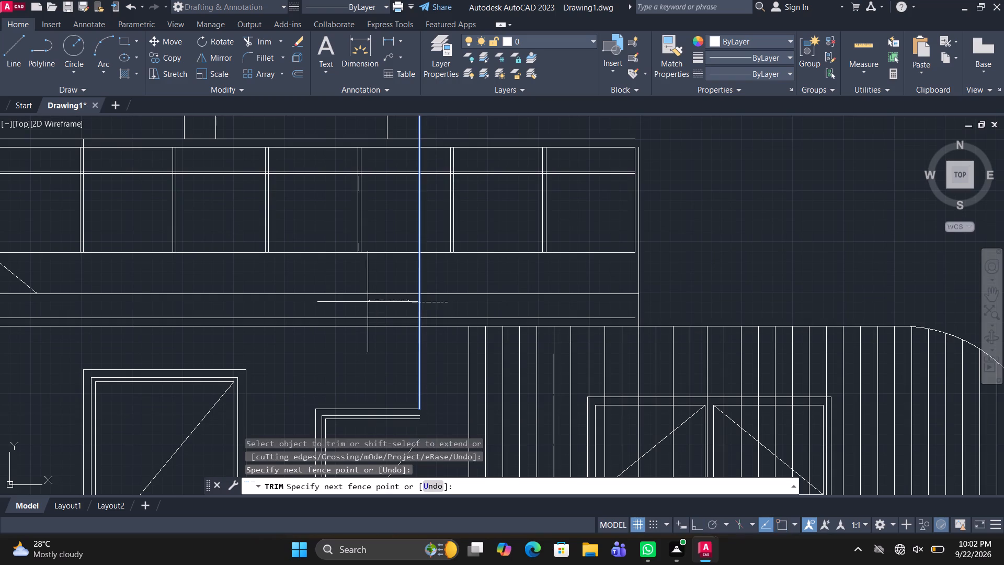
left_click_drag(368, 303, 368, 302, "shift")
left_click_drag(438, 359, 357, 368, "shift")
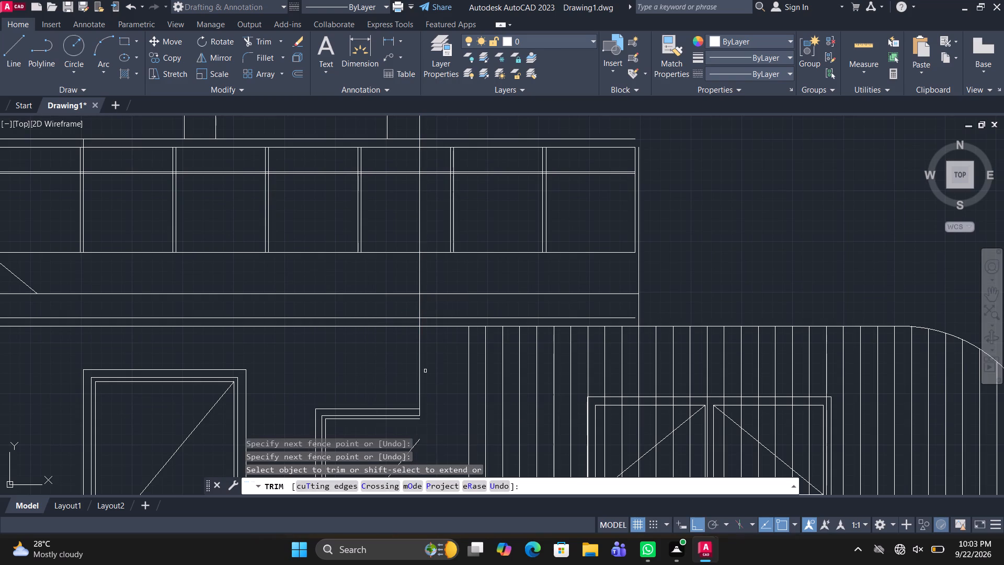
left_click_drag(425, 372, 350, 374, "shift")
left_click_drag(432, 377, 357, 375, "shift")
left_click_drag(433, 375, 357, 371, "shift")
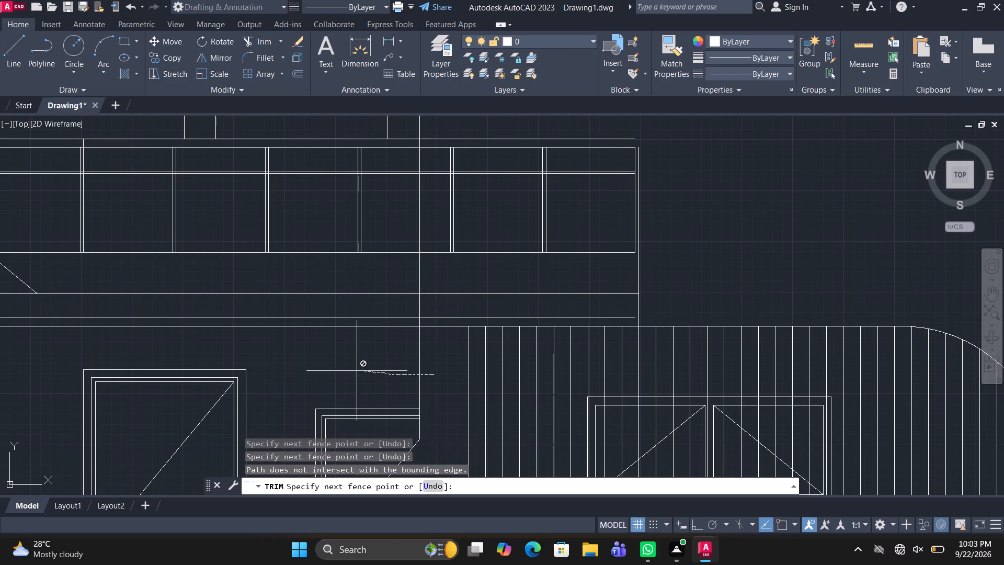
left_click_drag(357, 371, 356, 371, "shift")
middle_click_drag(419, 375, 424, 254)
left_click_drag(441, 273, 344, 267, "shift")
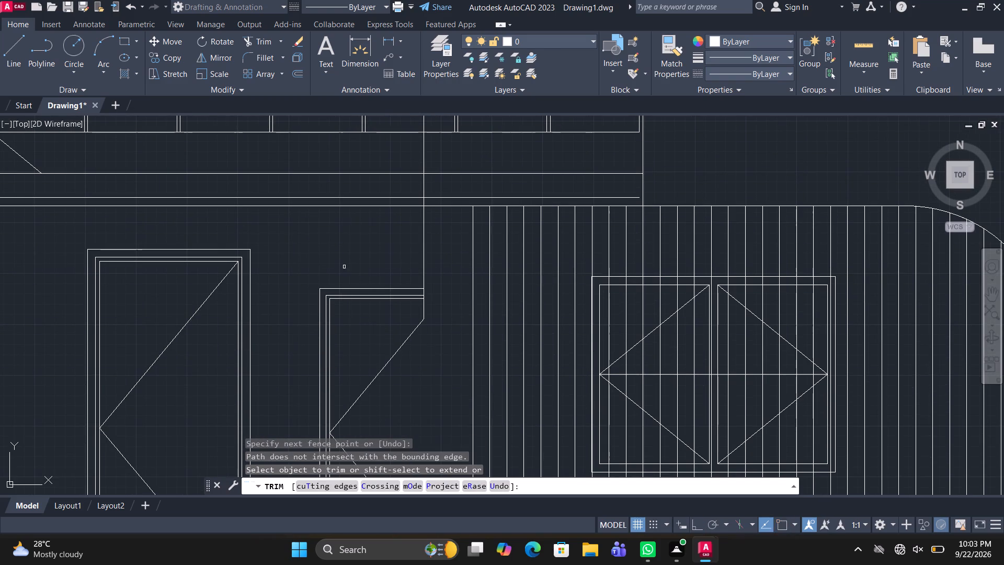
Draw a vertical line from the cut end of the small door's diagonal down to the striped panel's bottom edge.
scroll(425, 321, "up", 1)
middle_click_drag(444, 351, 444, 346)
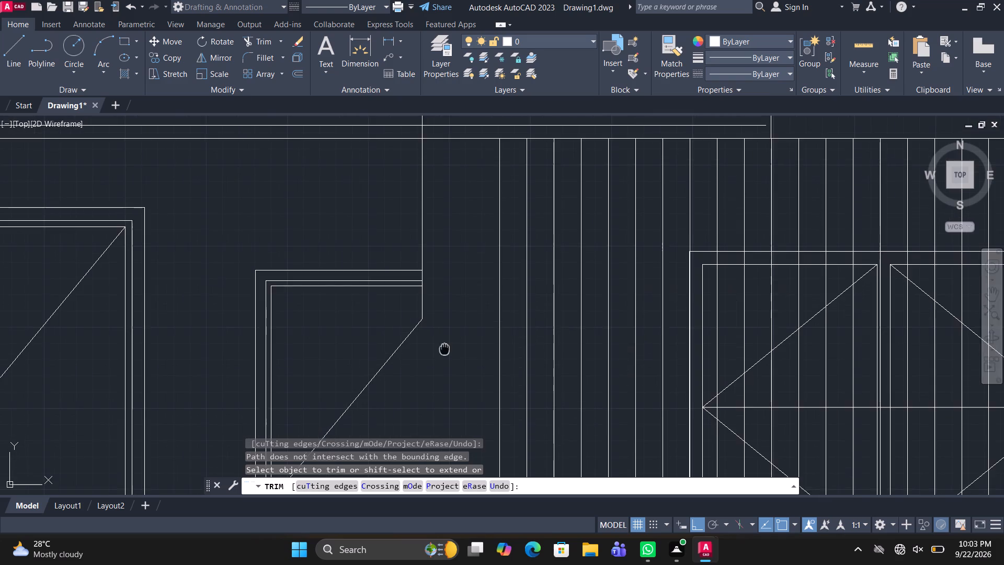
middle_click_drag(444, 346, 441, 330)
middle_click_drag(436, 298, 436, 206)
scroll(434, 186, "down", 3)
type("L")
key("space")
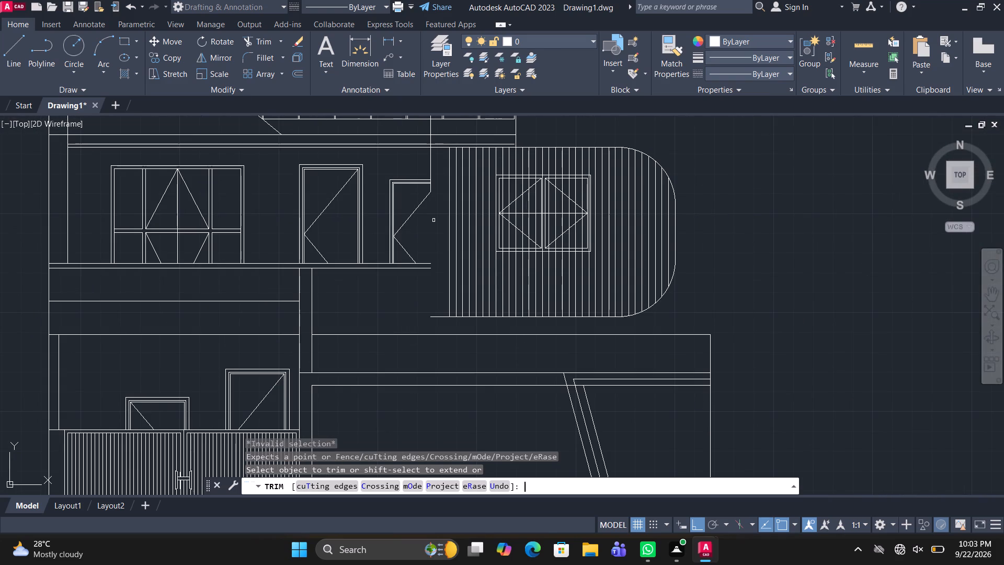
key("Escape")
type("L")
key("space")
scroll(403, 203, "up", 1)
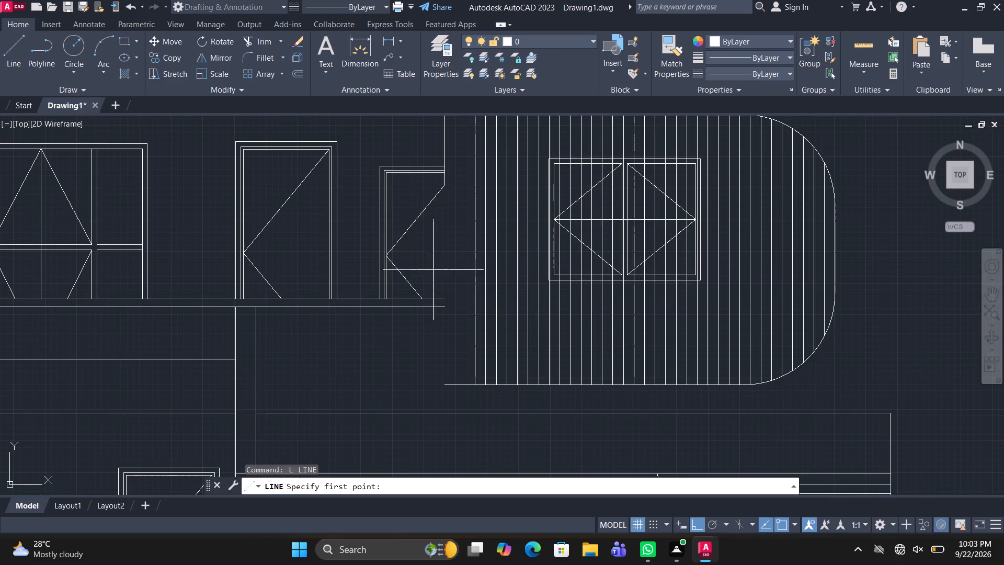
left_click(443, 187)
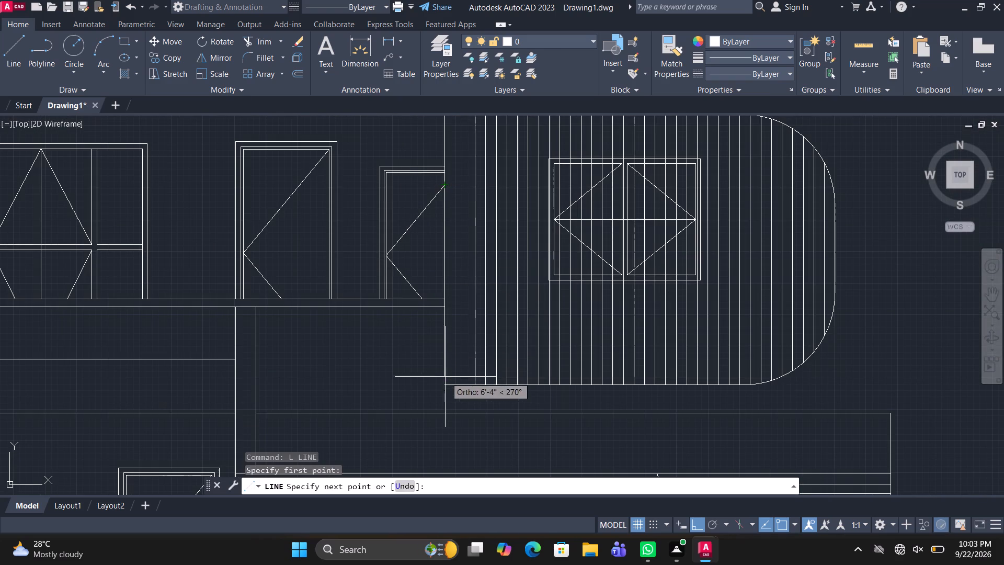
left_click(449, 383)
key("space")
Trim away the outer column's outer line from the striped panel's top edge up to the underside of the upper slab.
scroll(420, 296, "down", 1)
middle_click_drag(459, 234, 462, 300)
middle_click_drag(462, 311, 469, 364)
scroll(435, 272, "up", 1)
type("TR")
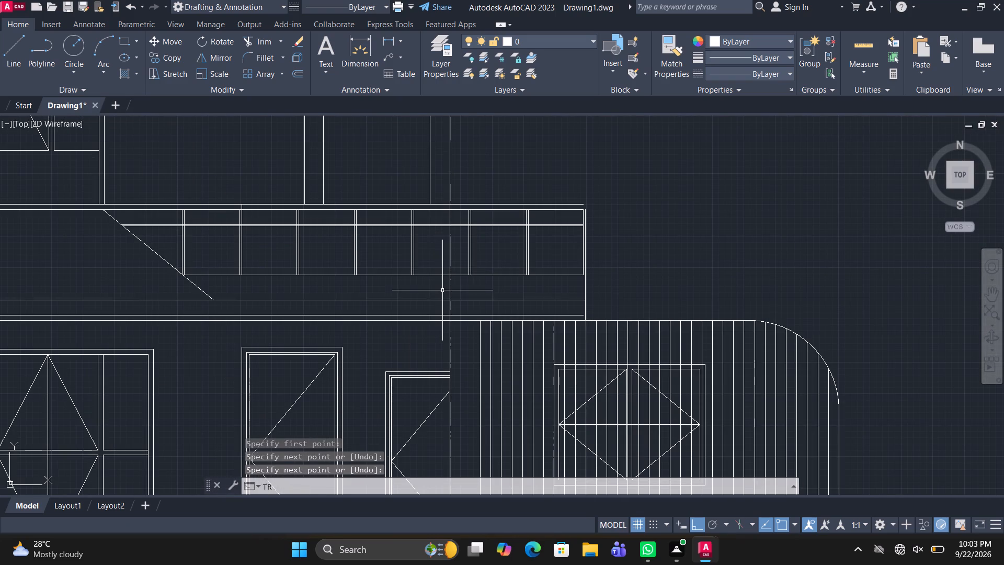
key("space")
scroll(450, 307, "up", 2)
left_click(442, 338)
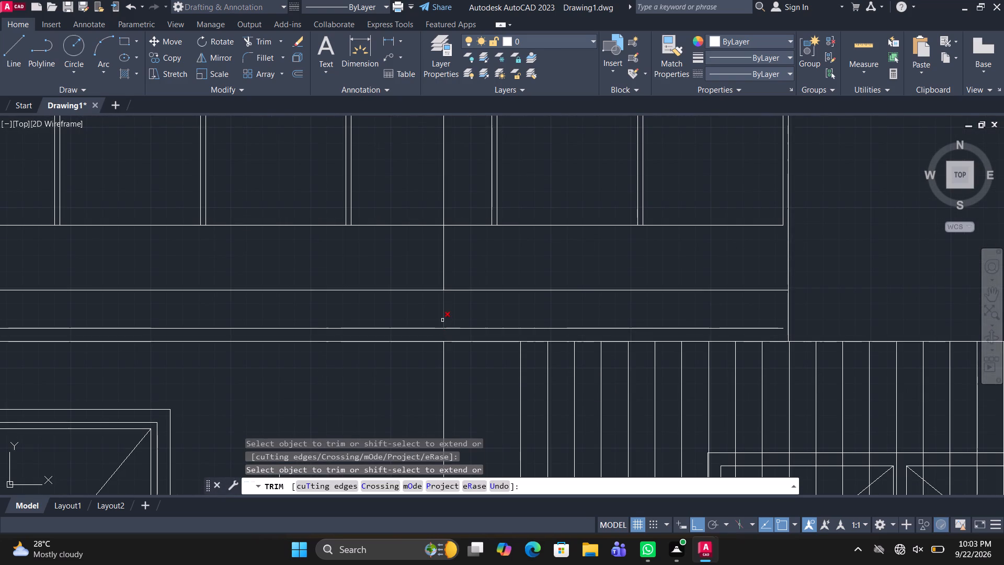
left_click_drag(442, 320, 442, 315)
left_click(441, 279)
left_click(459, 273)
left_click_drag(448, 208, 386, 208)
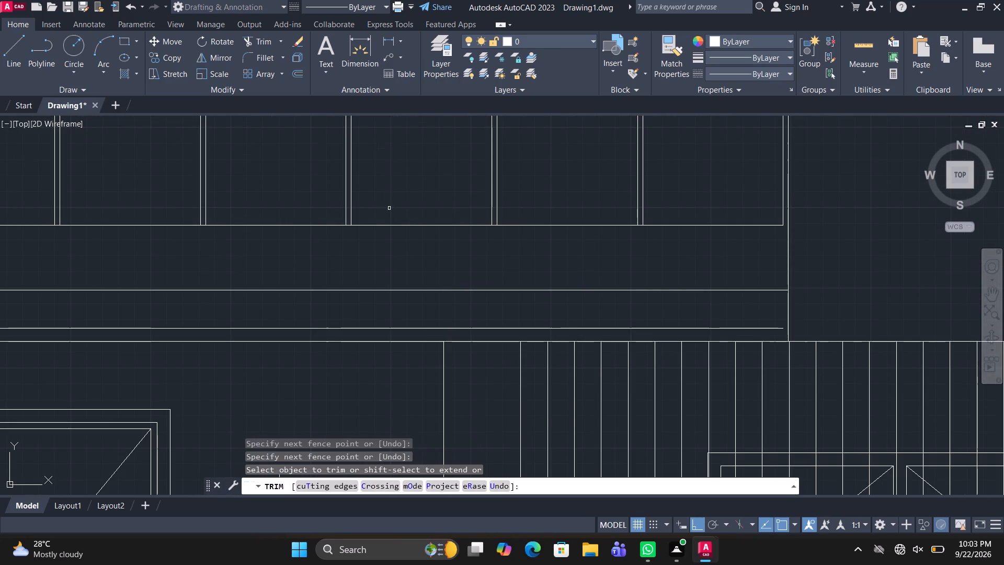
scroll(442, 202, "down", 2)
middle_click_drag(443, 170, 465, 289)
middle_click_drag(467, 300, 472, 326)
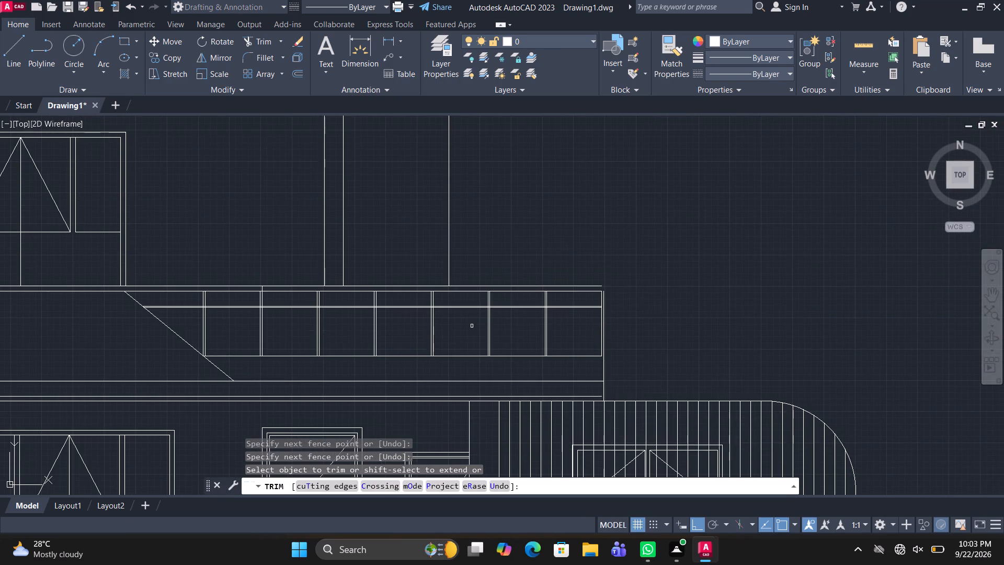
scroll(457, 269, "down", 2)
key("space")
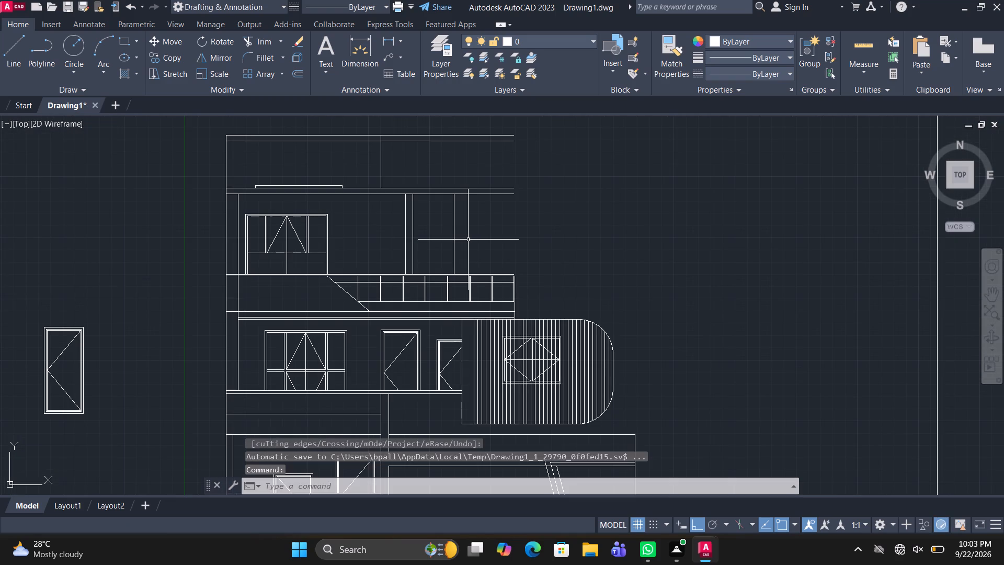
key("Escape")
Close the open end of the slab above the columns with a short vertical line.
type("L")
key("space")
scroll(542, 208, "up", 1)
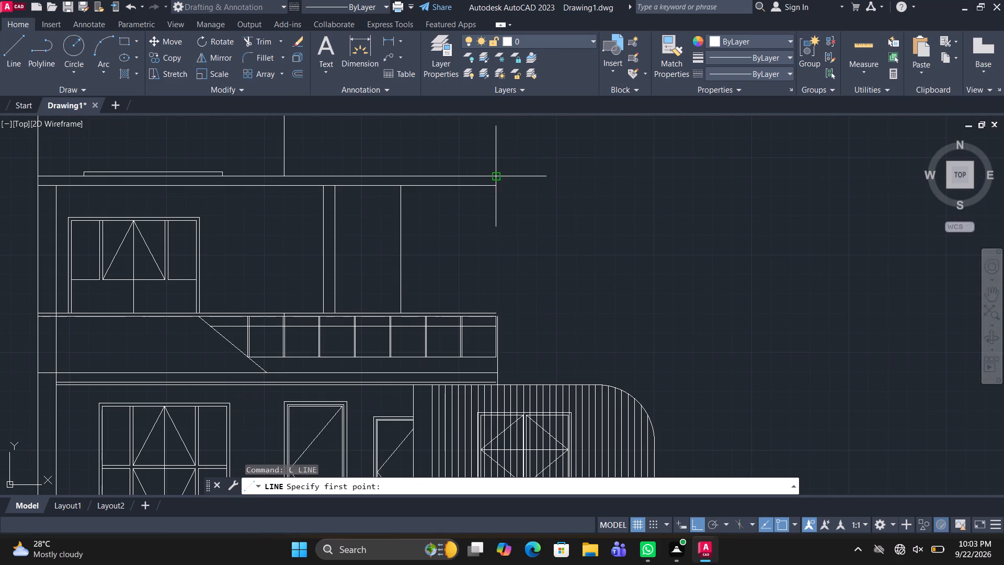
left_click(493, 174)
left_click(493, 187)
scroll(519, 187, "down", 1)
key("space")
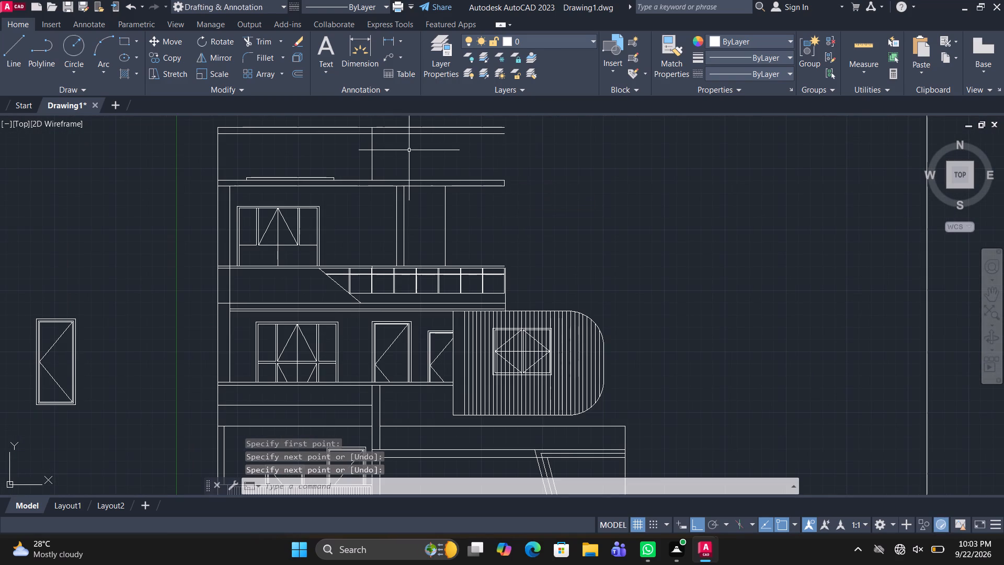
Draw a short vertical line across the roof slab's two lines, a little outward of the top-floor wall line.
key("space")
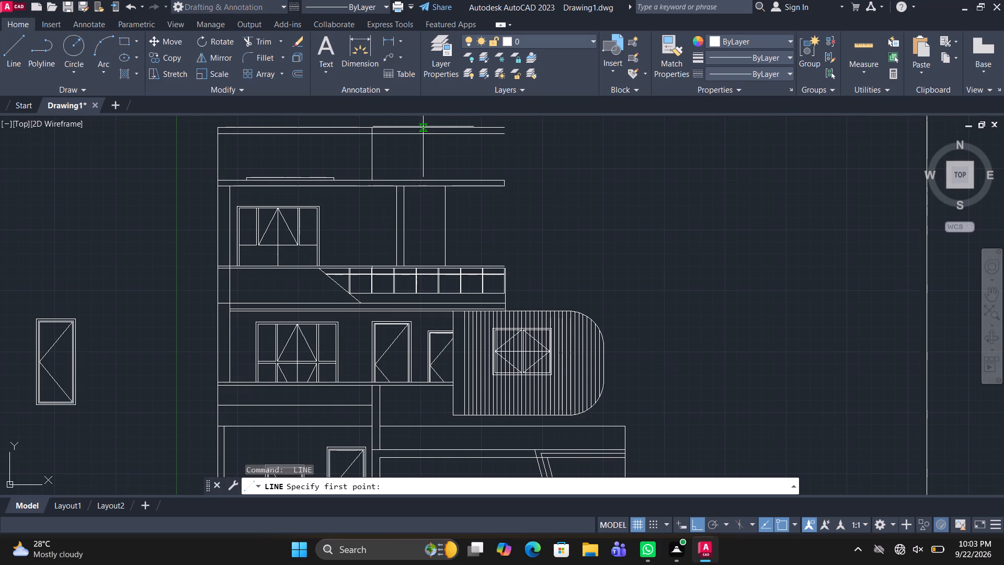
left_click(423, 127)
left_click(425, 135)
key("space")
Trim the roof slab lines beyond the new end line and the wall line where it crosses the roof slab.
type("TR")
key("space")
left_click_drag(483, 150, 473, 116)
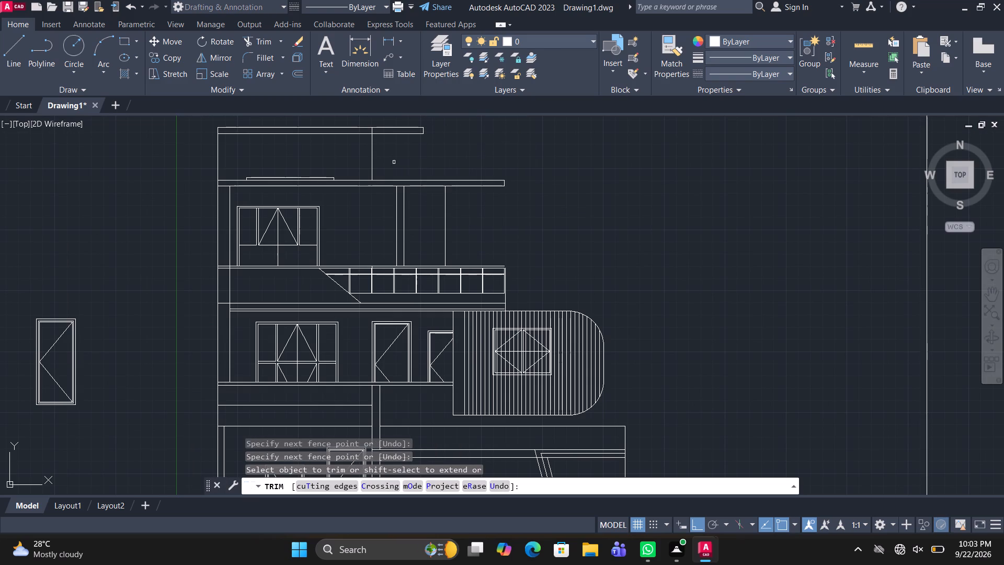
scroll(372, 130, "up", 2)
left_click(368, 130)
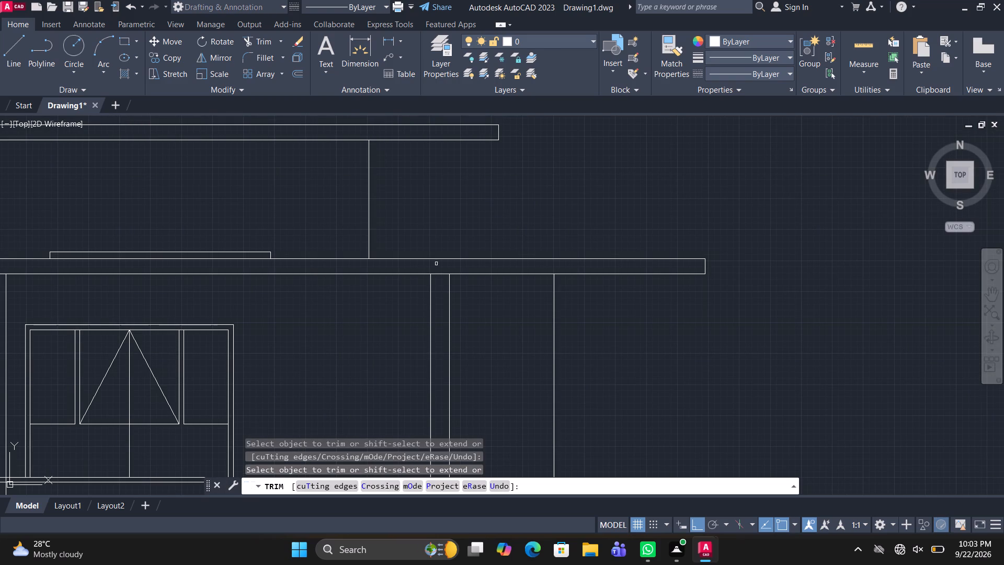
scroll(436, 264, "down", 2)
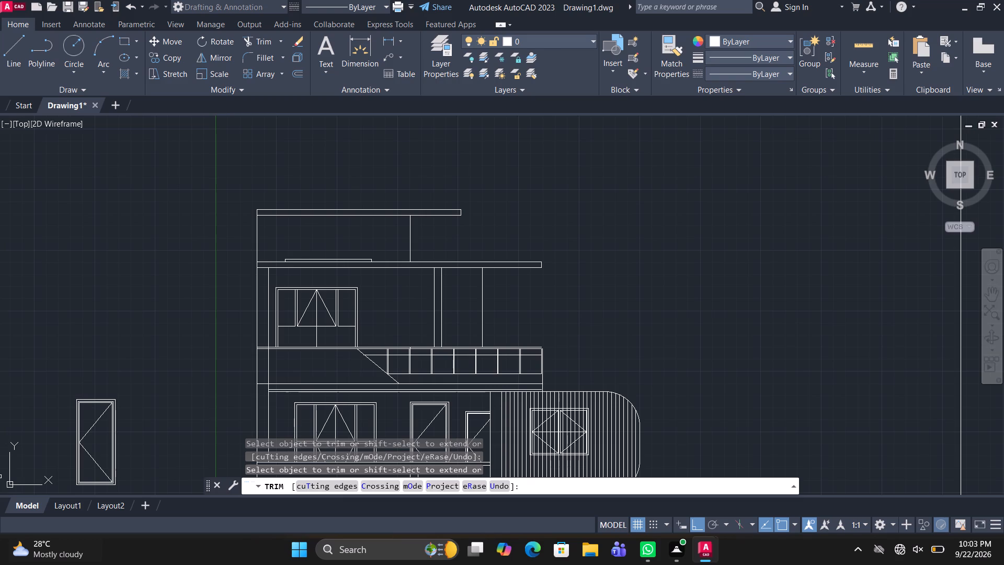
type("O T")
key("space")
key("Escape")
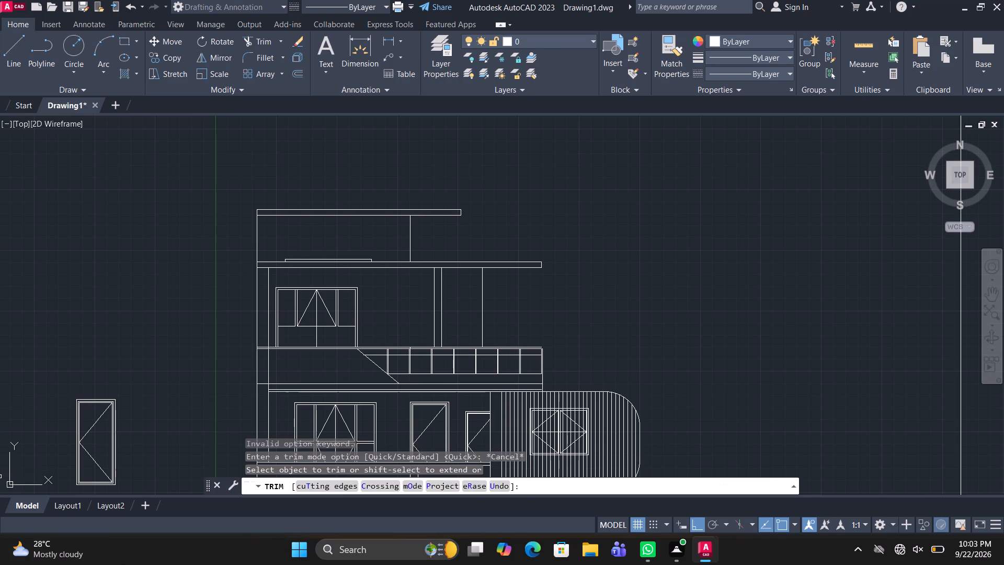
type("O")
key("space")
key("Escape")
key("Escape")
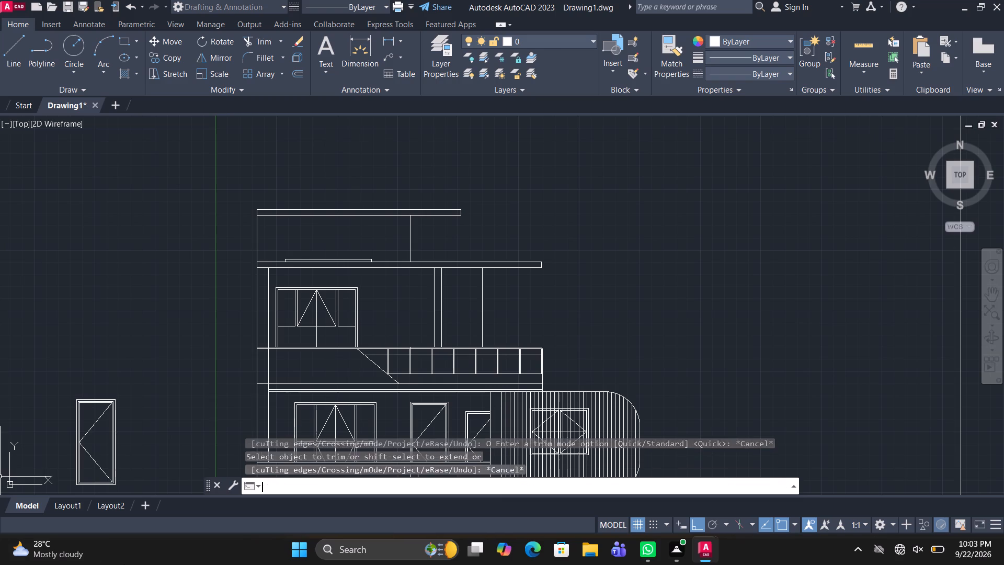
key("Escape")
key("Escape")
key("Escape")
Offset the outermost column line outward using the Through option, first by a narrow column width and again toward the slab's end.
key("o")
key("space")
key("t")
key("space")
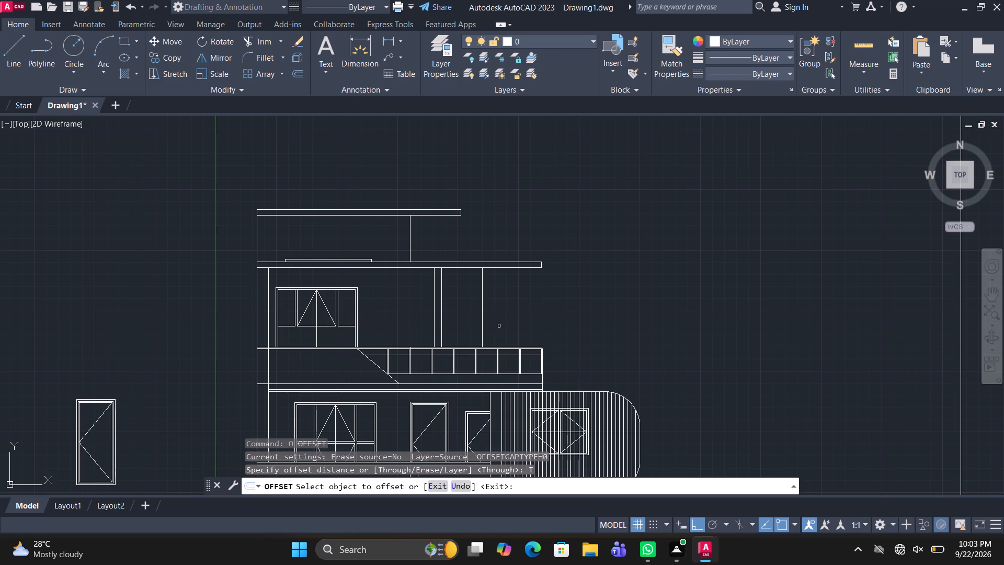
left_click(480, 317)
left_click(483, 316)
scroll(483, 316, "up", 2)
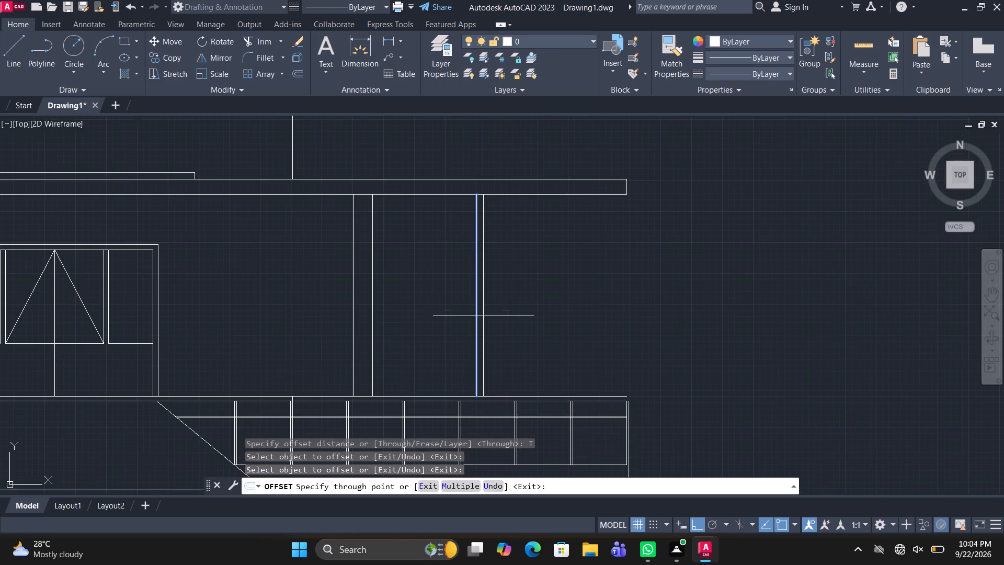
left_click(487, 302)
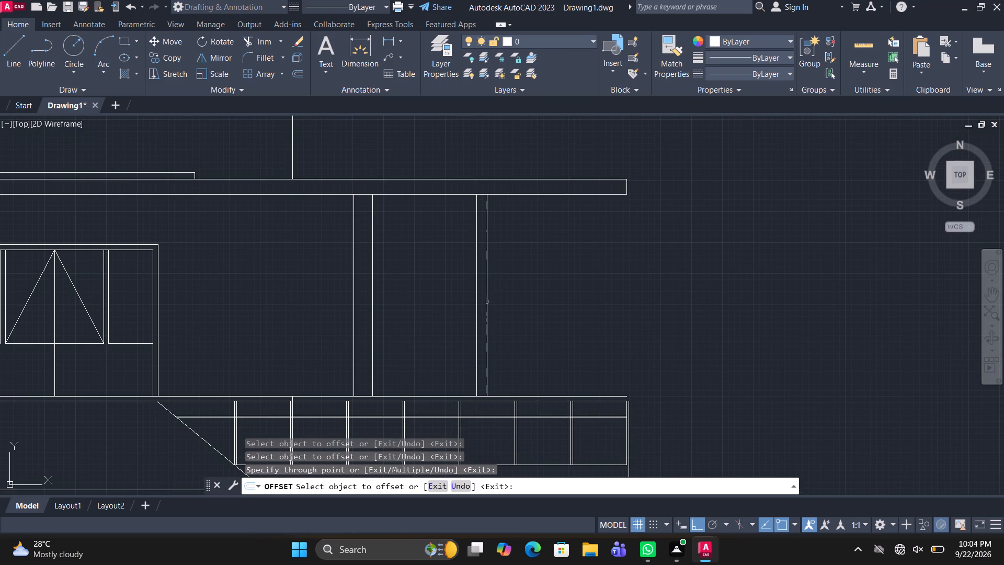
left_click(487, 334)
left_click(558, 334)
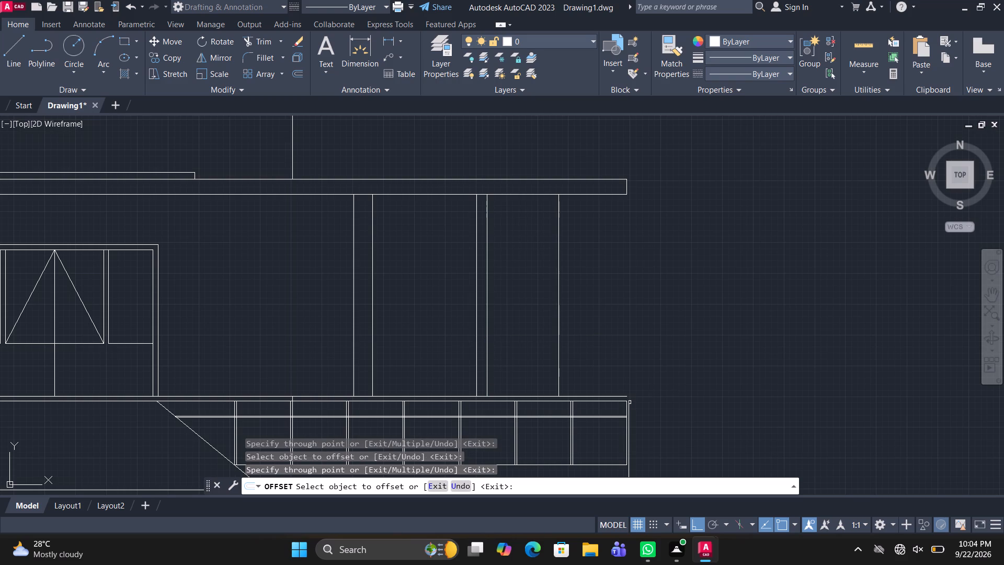
key("Escape")
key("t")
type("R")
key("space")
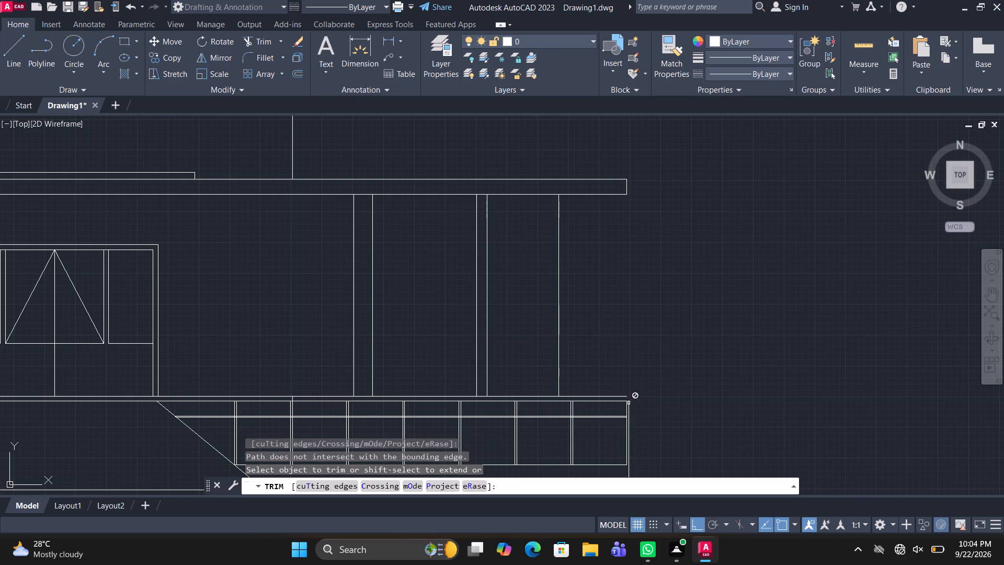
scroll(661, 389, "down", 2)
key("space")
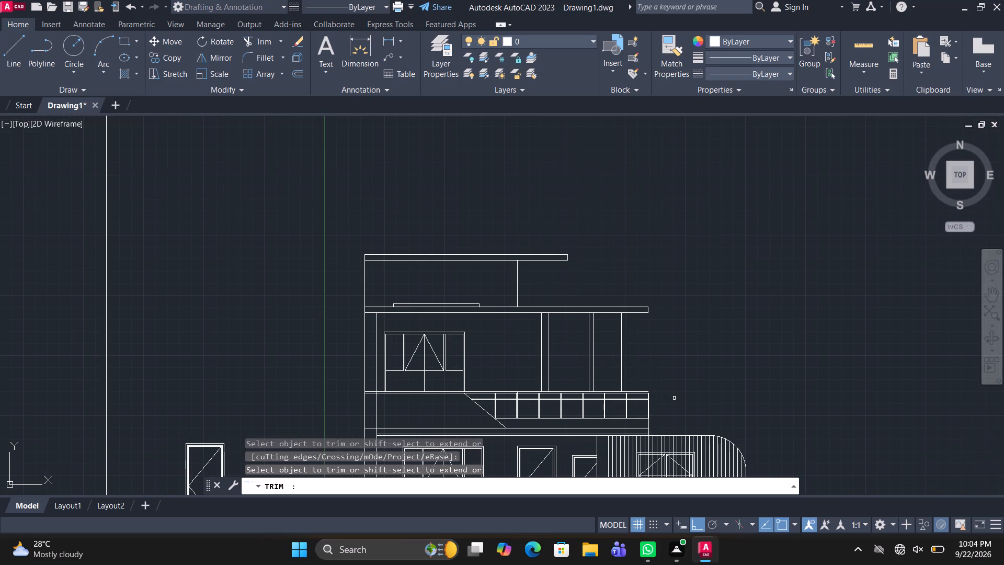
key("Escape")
Draw a freehand vertical line in the empty space beyond the rounded striped panel, level with the balcony floor.
key("l")
key("space")
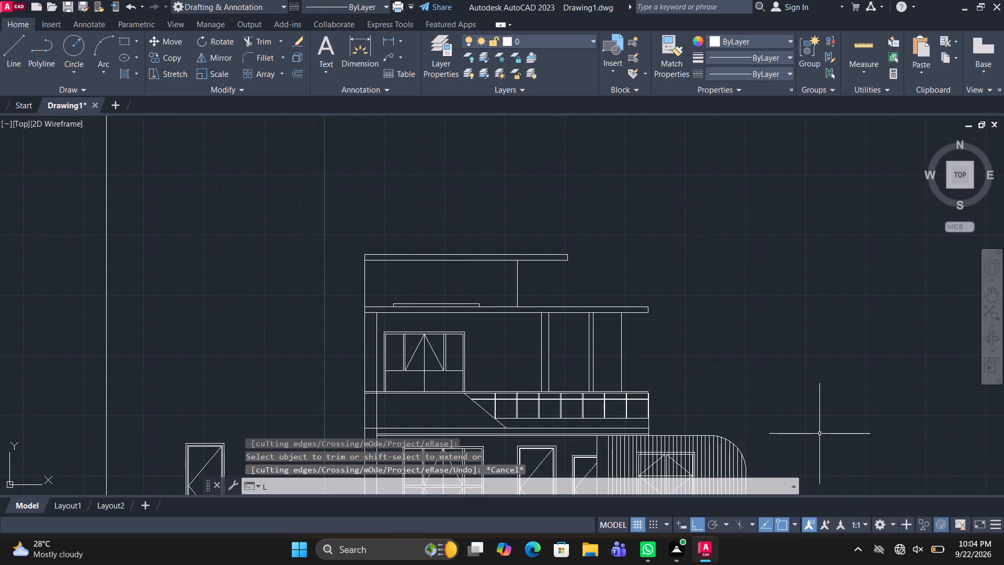
left_click_drag(813, 429, 813, 419)
left_click(763, 295)
key("Escape")
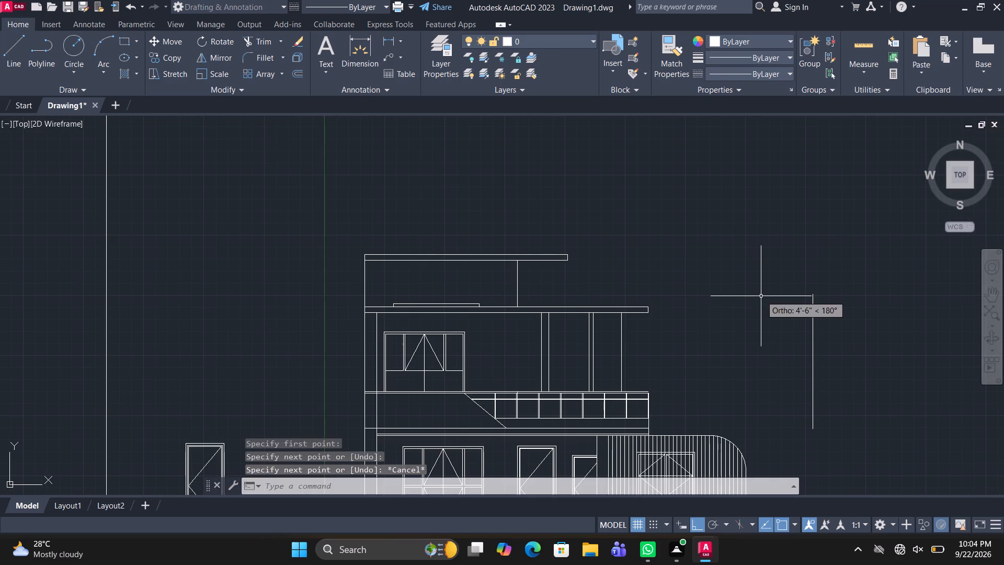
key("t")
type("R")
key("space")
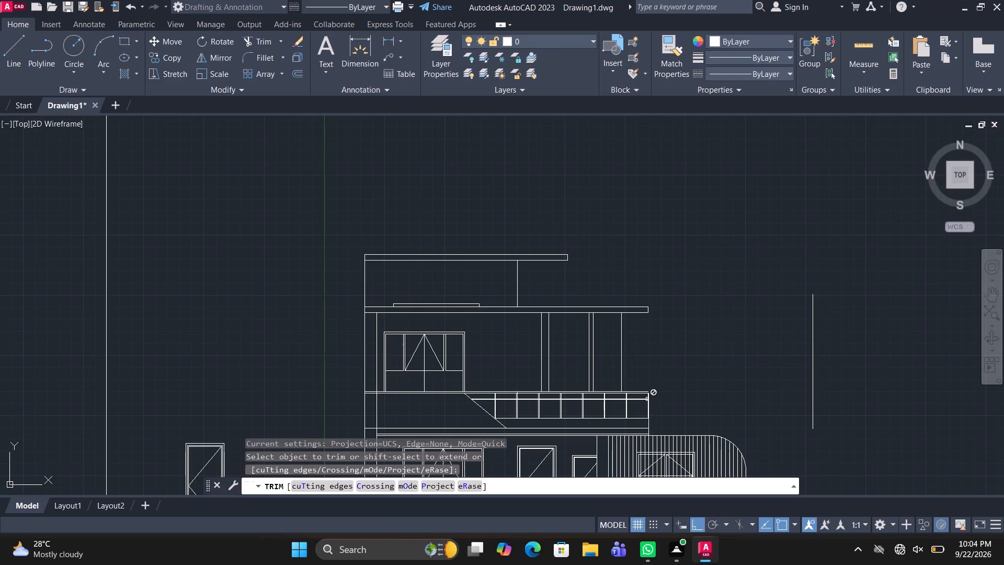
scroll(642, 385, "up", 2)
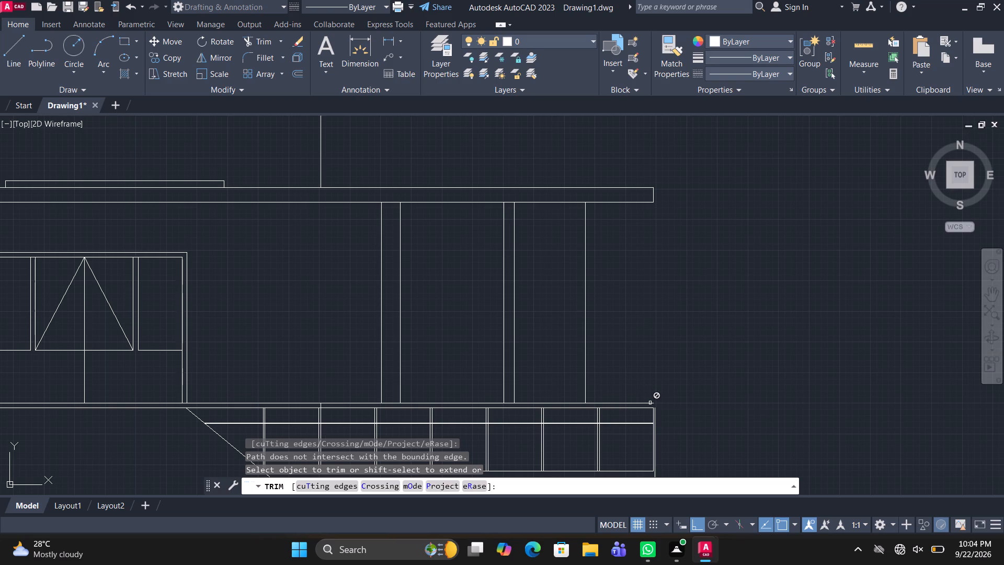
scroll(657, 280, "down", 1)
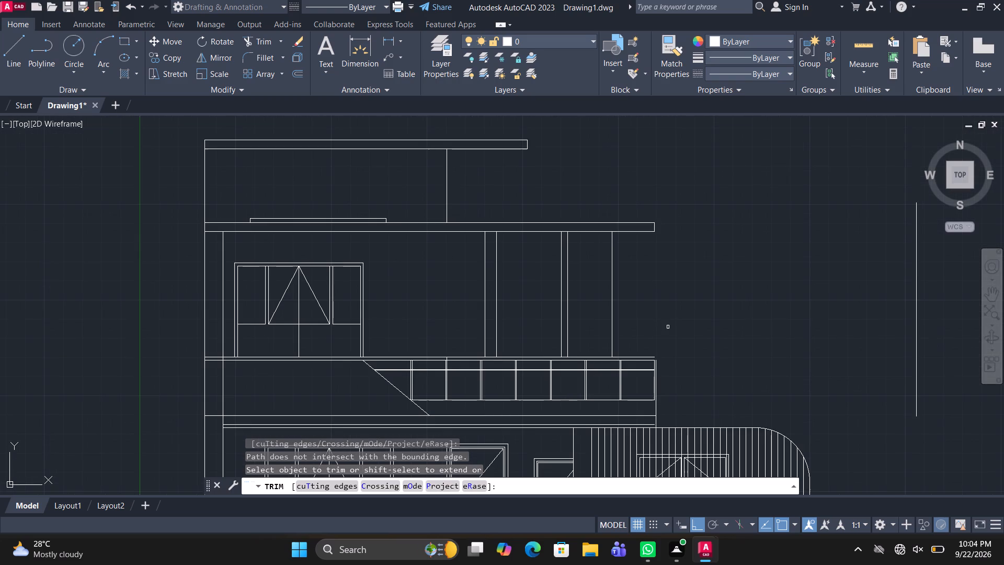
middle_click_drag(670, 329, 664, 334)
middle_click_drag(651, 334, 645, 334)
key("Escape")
Draw two short lines closing the railing's outer top corner: one extending the top line outward, one down to the outer edge line.
key("l")
key("space")
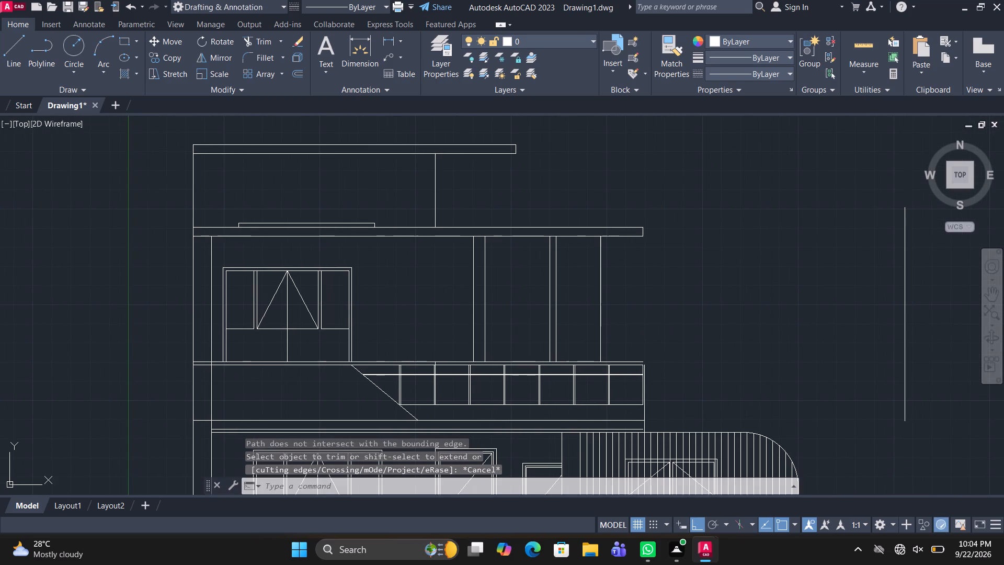
scroll(691, 418, "up", 2)
scroll(588, 320, "up", 3)
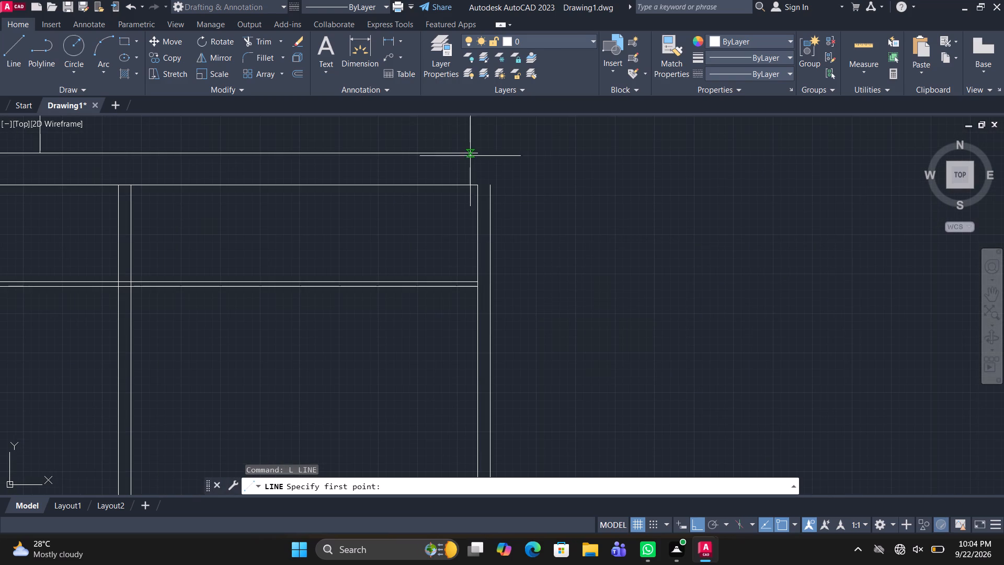
left_click(476, 152)
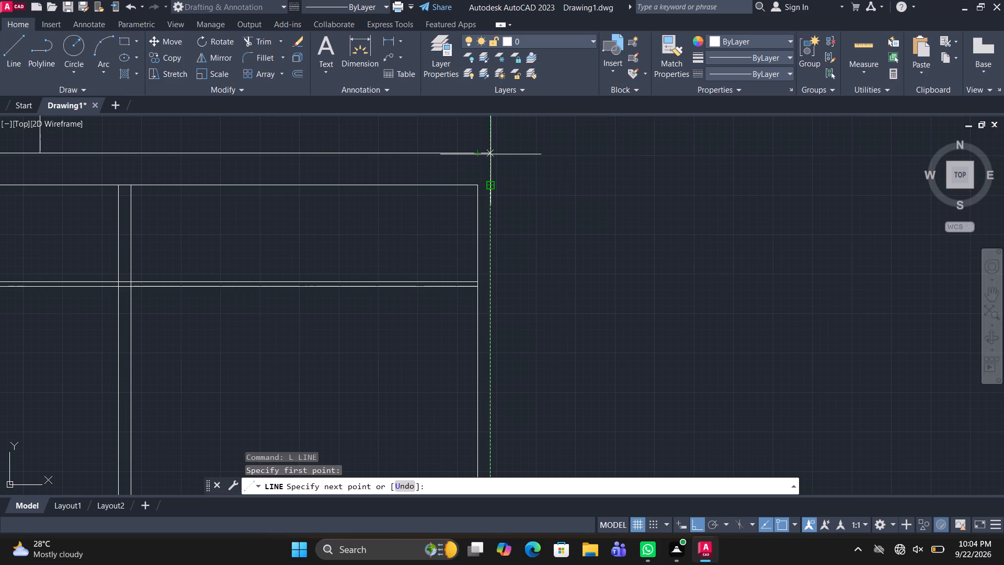
left_click(490, 154)
key("space")
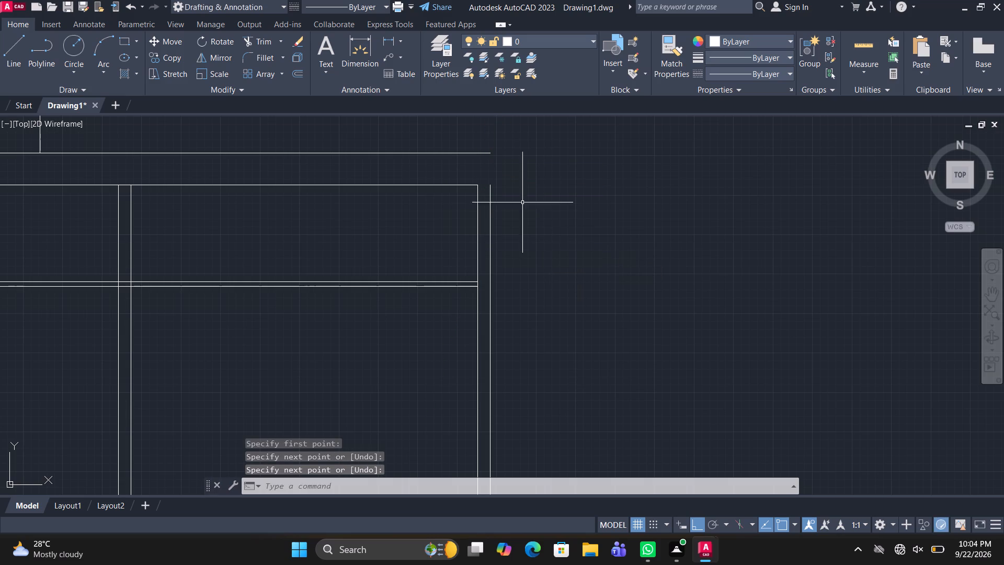
key("space")
left_click(491, 154)
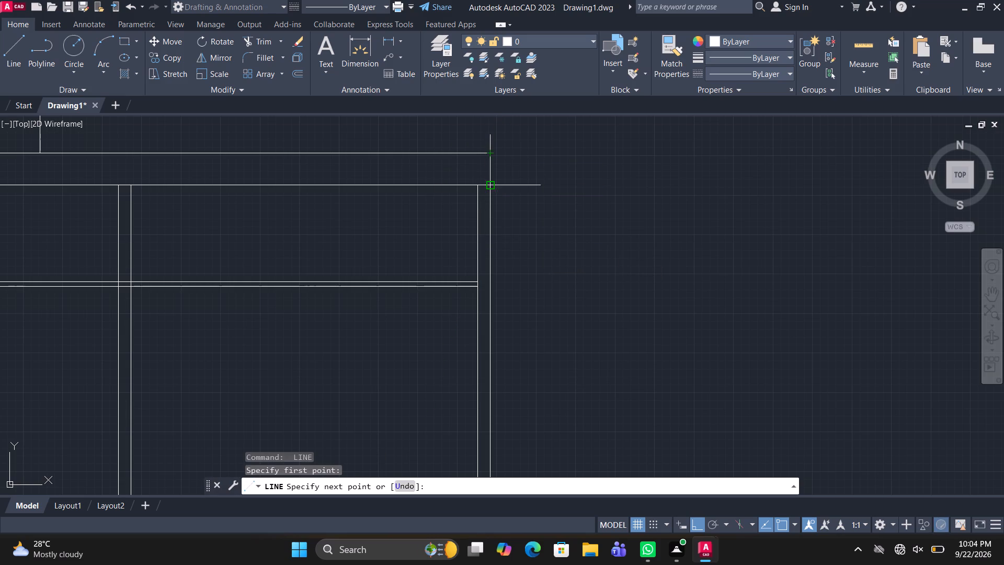
left_click(492, 185)
key("space")
Delete the freehand vertical line in the empty space beyond the rounded striped panel.
scroll(561, 243, "down", 2)
scroll(699, 281, "down", 2)
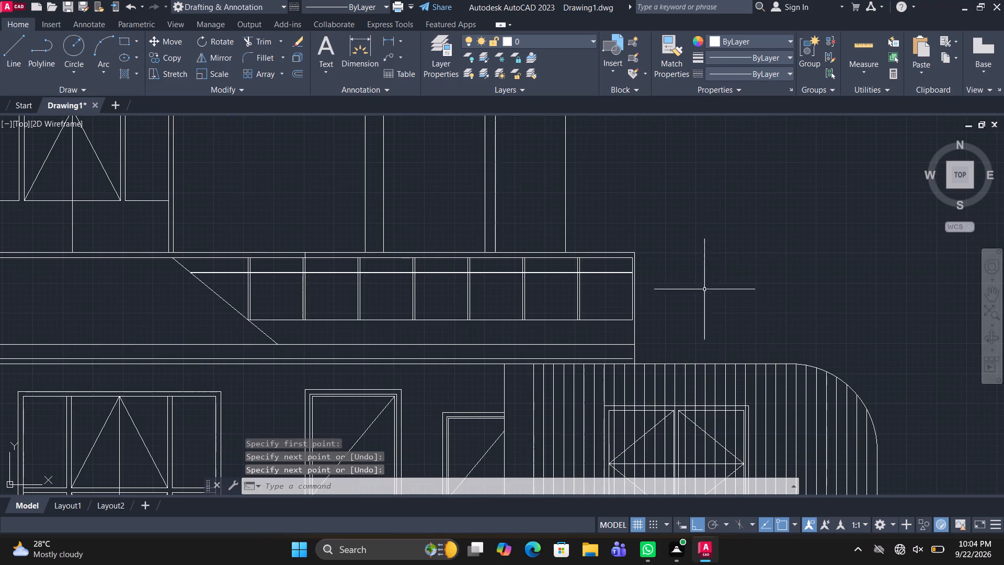
scroll(698, 267, "down", 2)
middle_click_drag(744, 266, 691, 263)
left_click_drag(835, 294, 795, 250)
left_click(731, 176)
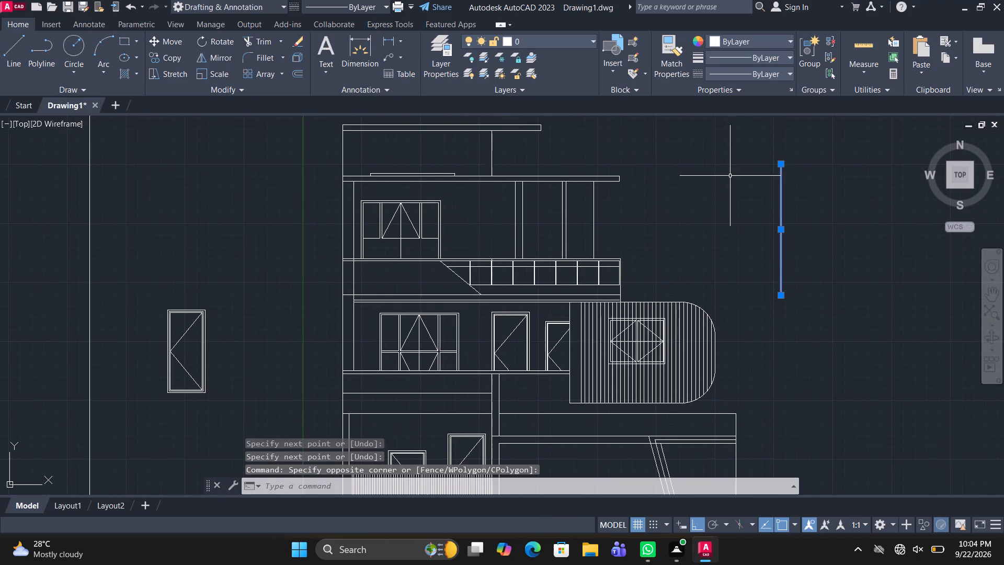
key("Delete")
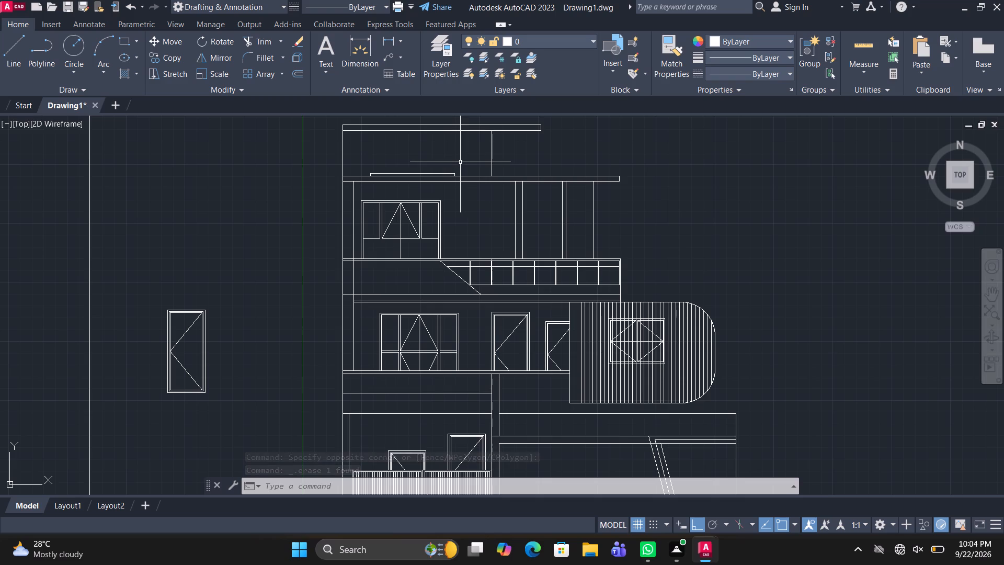
Move the roof slab's top line straight up by about 4 inches.
middle_click(419, 137)
middle_click_drag(421, 153, 421, 221)
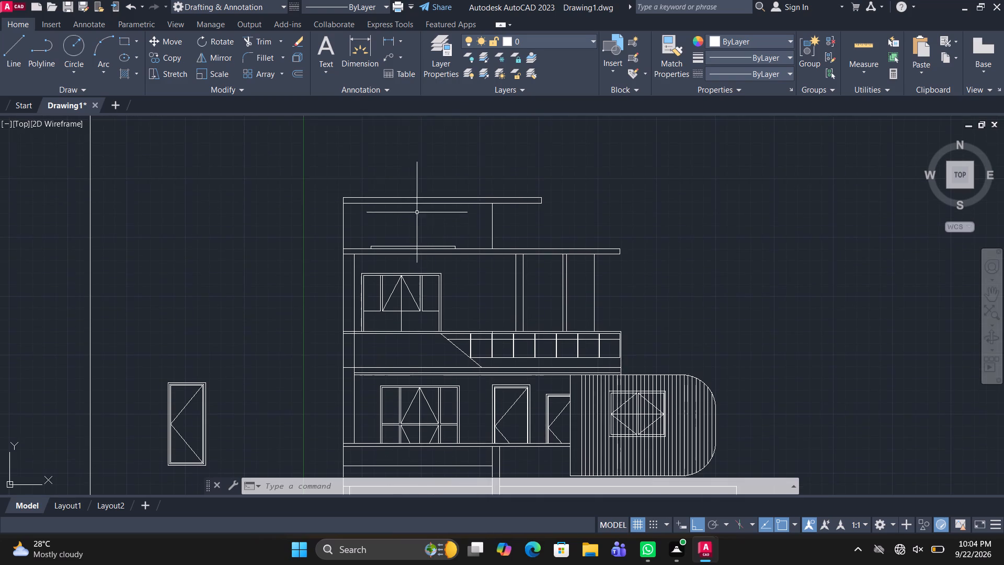
scroll(399, 190, "up", 3)
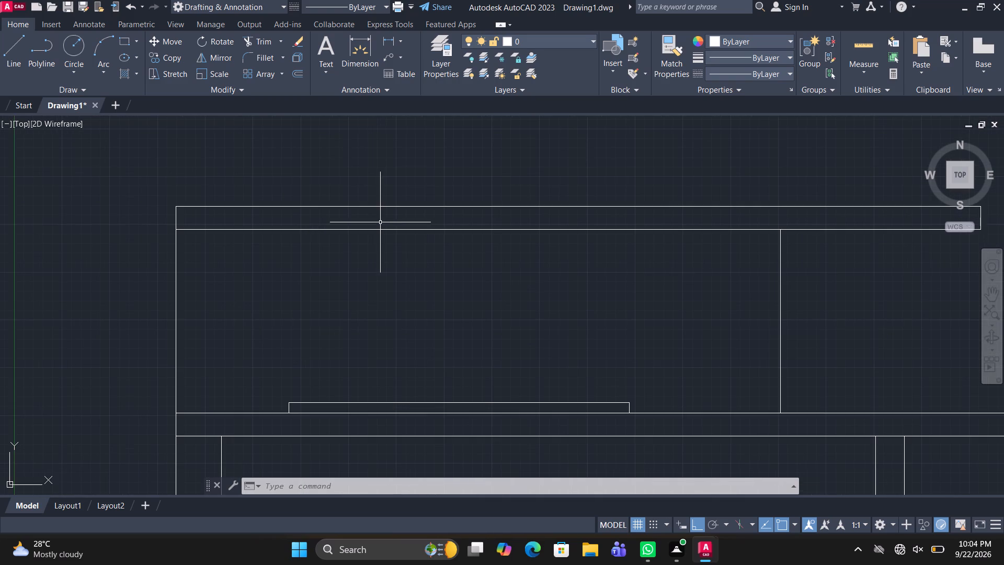
left_click(384, 210)
left_click(379, 191)
key("m")
key("space")
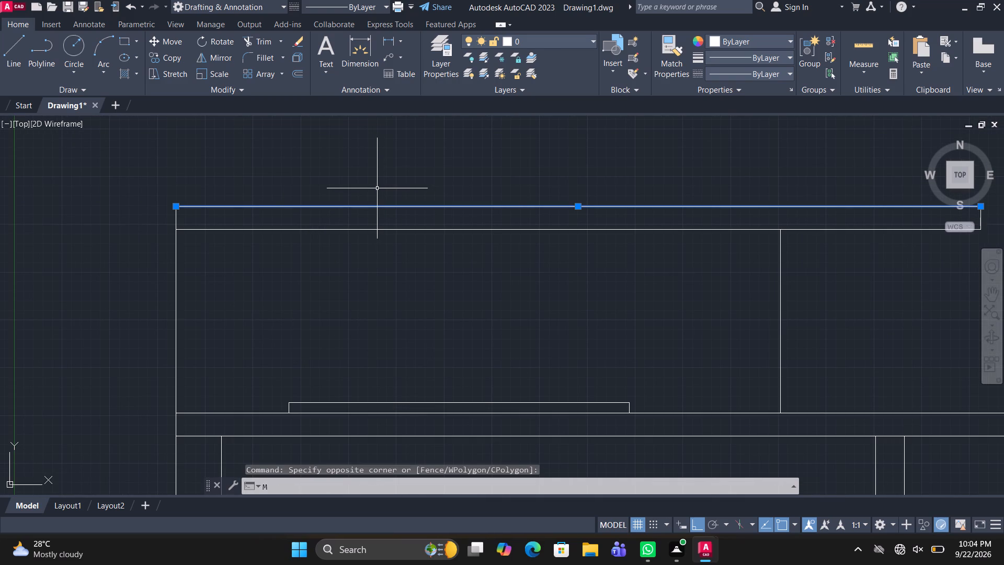
left_click(397, 205)
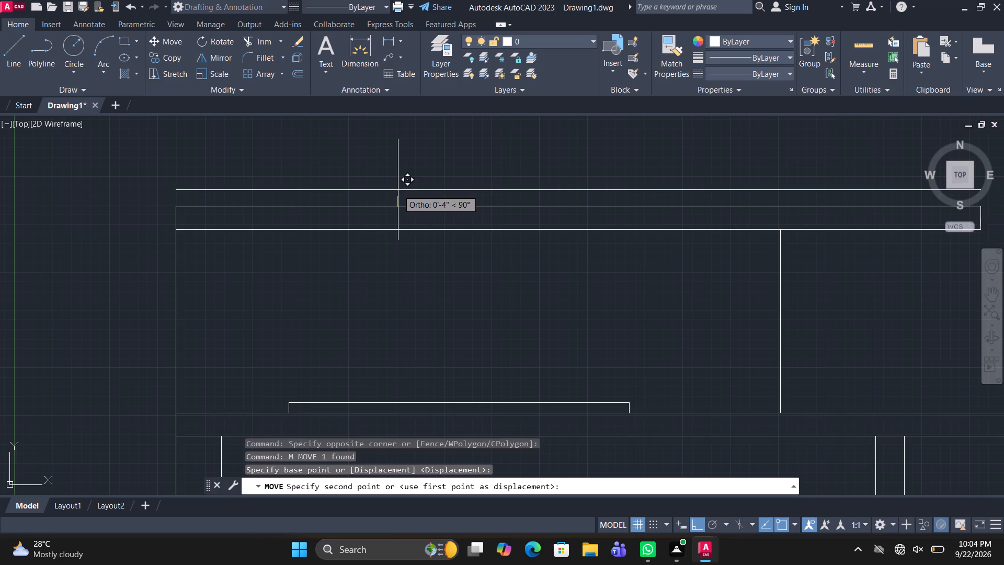
left_click(398, 190)
key("Escape")
Extend the outer wall line up to the roof slab's raised top line.
type("TR")
key("space")
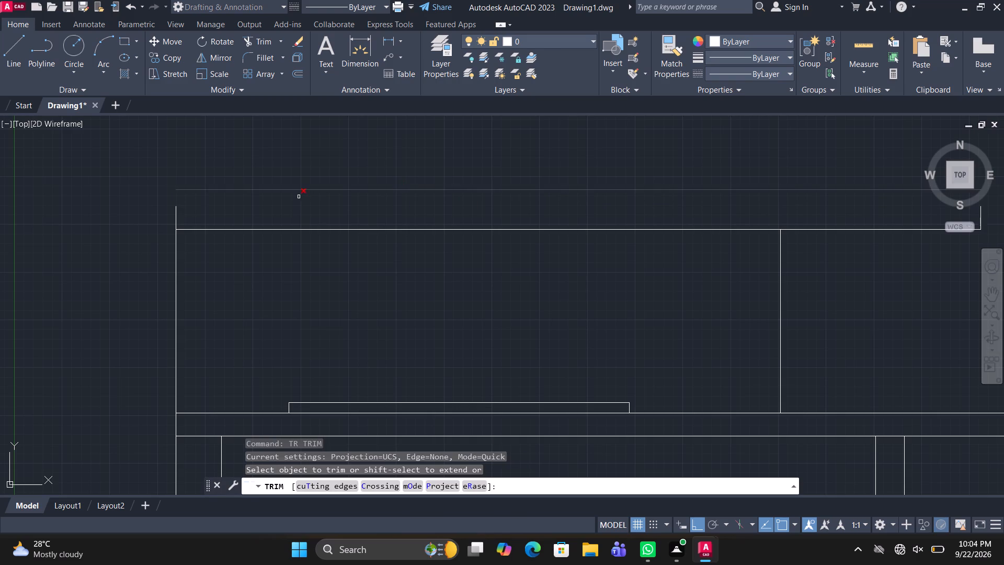
left_click(176, 215, "shift")
key("space")
Offset the roof slab's bottom line a short distance upward inside the slab using the Through option.
left_click(304, 235)
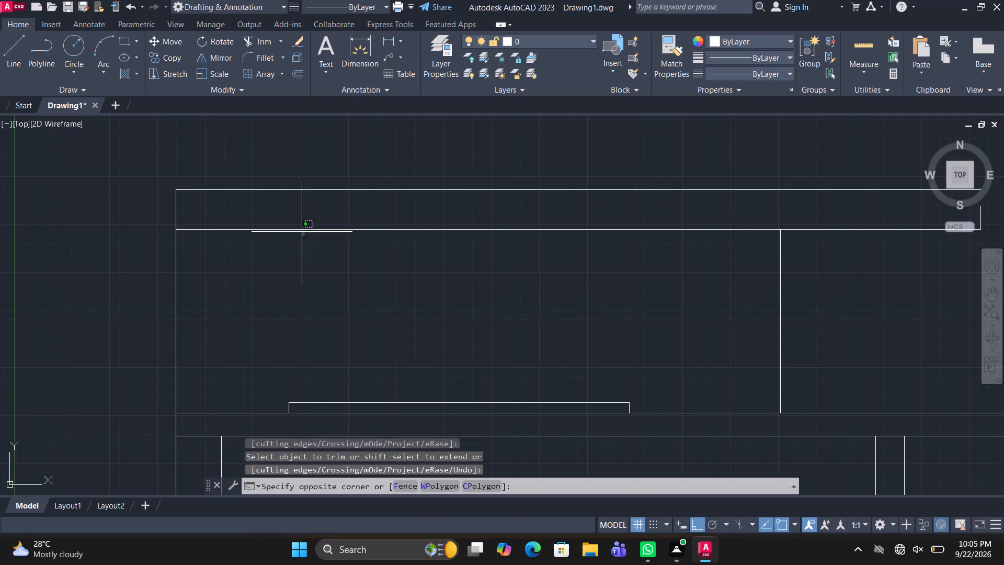
left_click(290, 224)
type("O")
key("space")
type("T")
key("space")
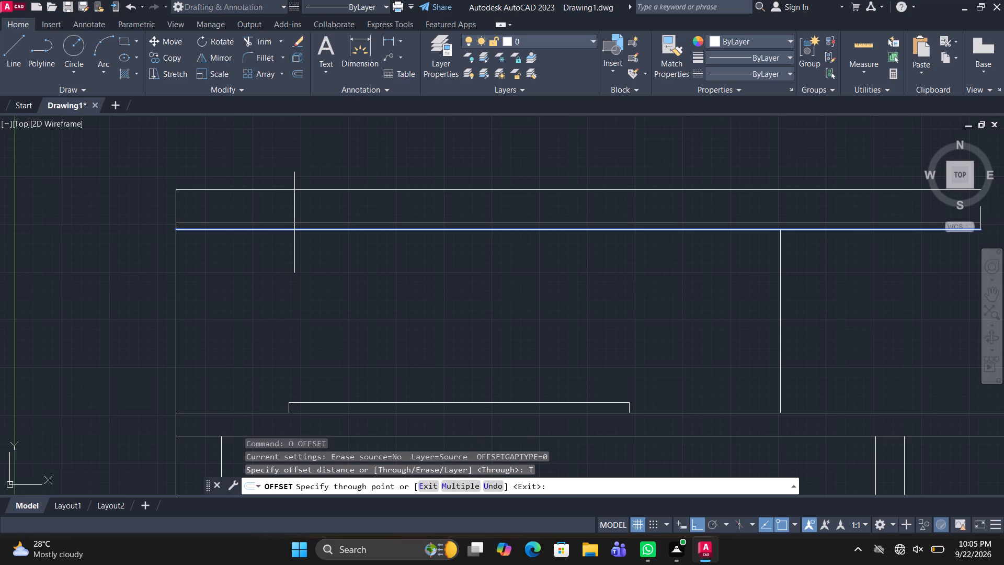
left_click(294, 220)
middle_click(791, 314)
middle_click_drag(779, 310, 618, 280)
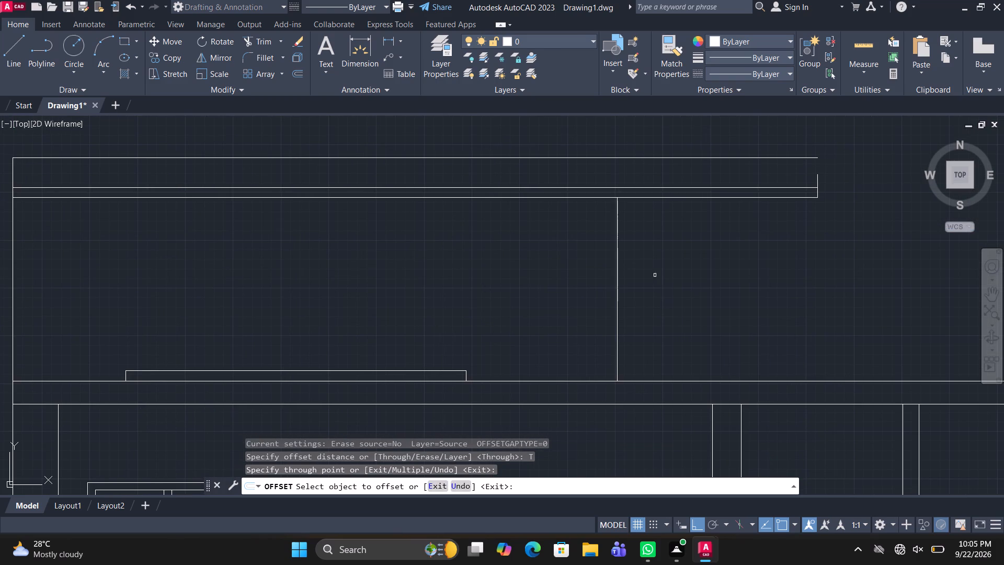
Extend the roof slab's short vertical end line up to the raised top line.
key("Escape")
key("t")
key("r")
key("space")
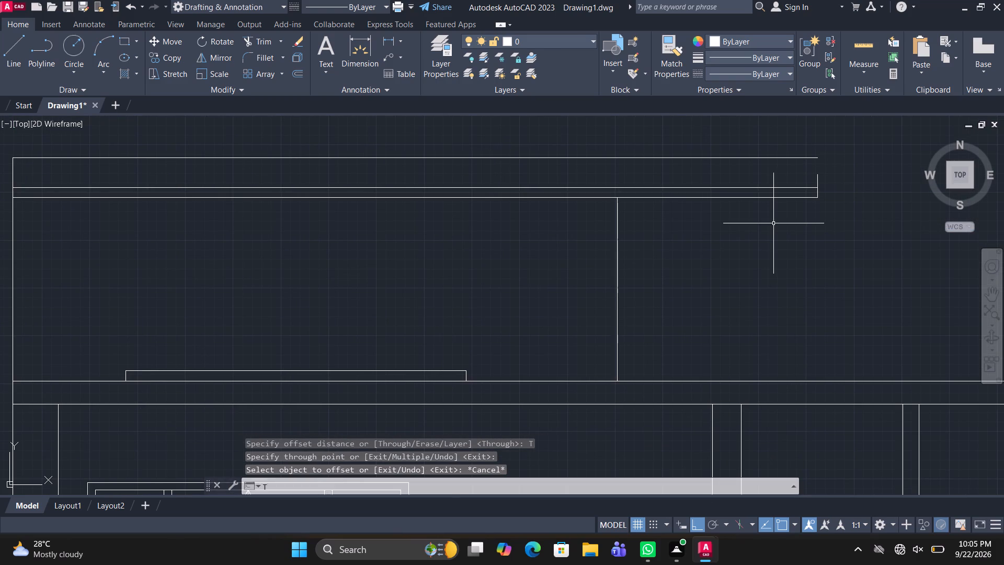
left_click(817, 179, "shift")
Extend the three sloped ground-floor lines up to the top line of the wide band beneath the striped panel.
scroll(861, 223, "down", 2)
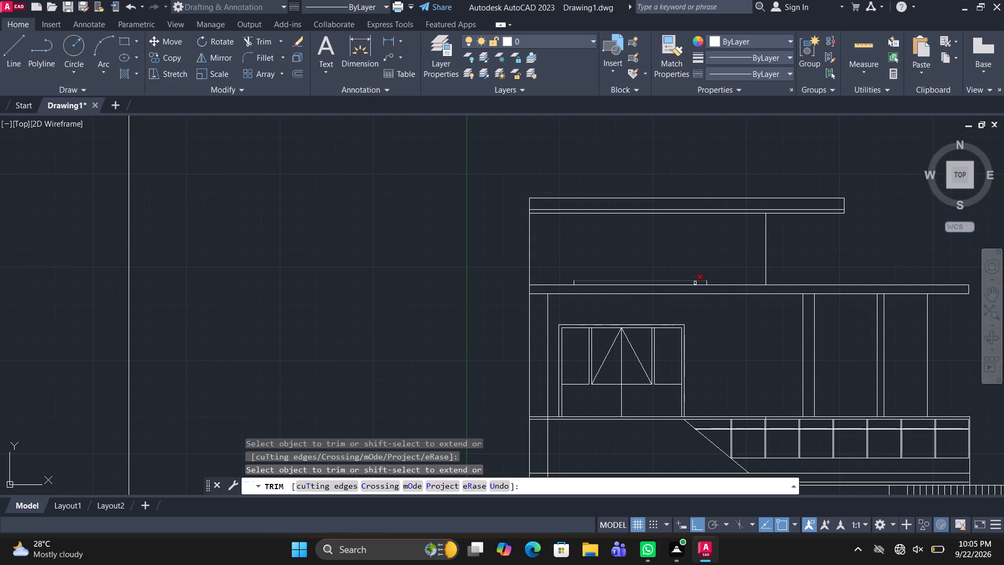
middle_click_drag(770, 324, 638, 198)
middle_click(637, 198)
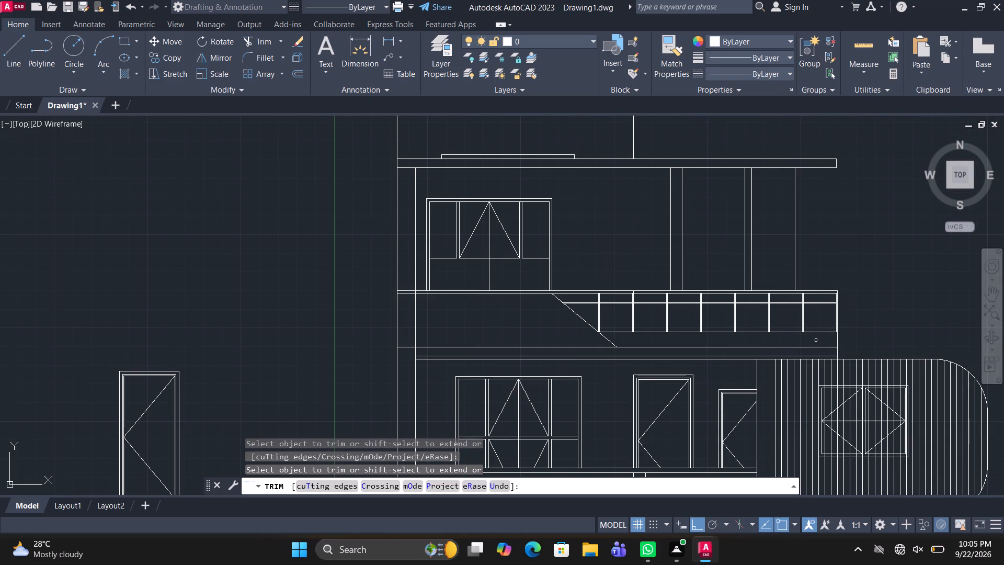
middle_click_drag(639, 324, 644, 321)
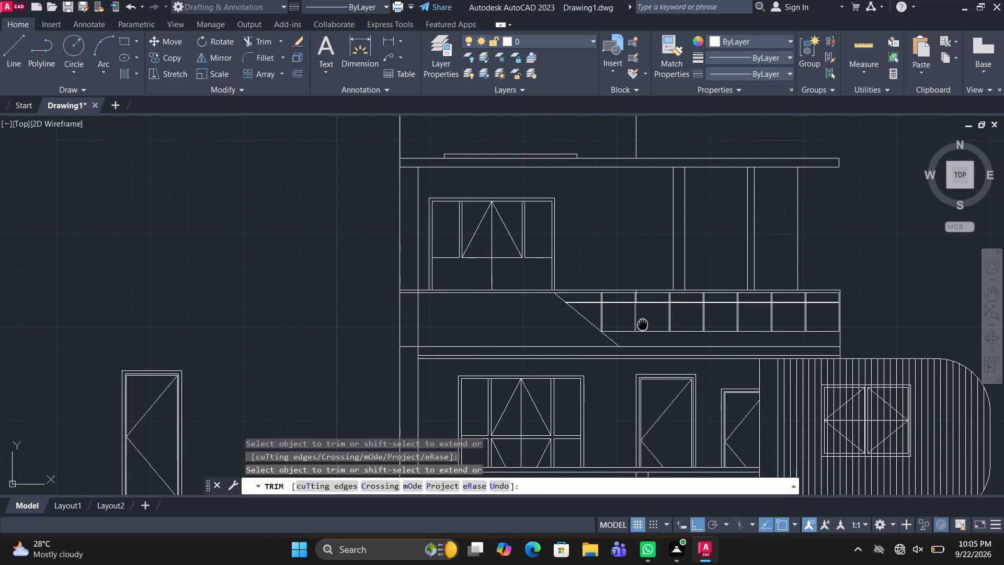
middle_click_drag(644, 321, 655, 228)
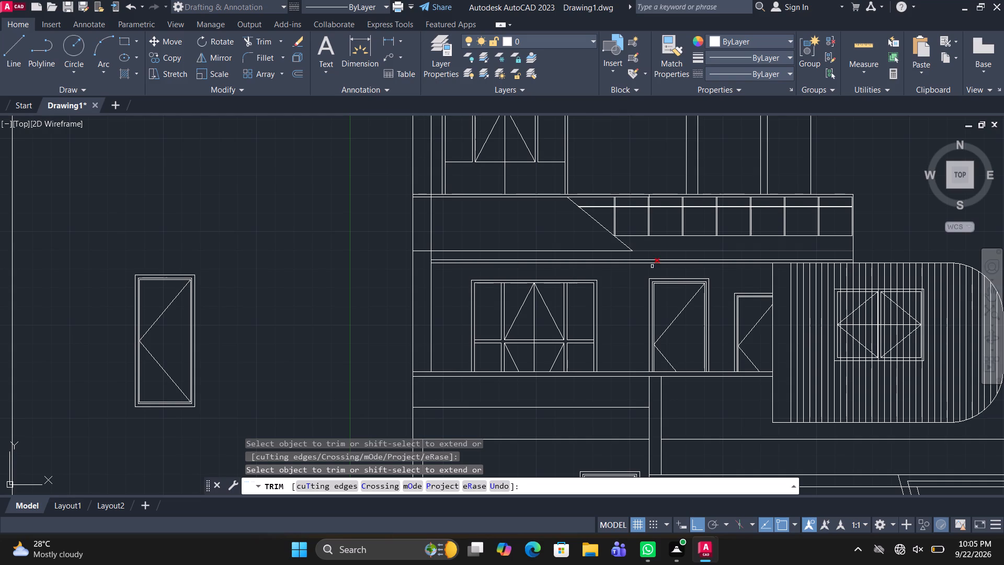
scroll(722, 314, "down", 1)
middle_click_drag(722, 346, 689, 266)
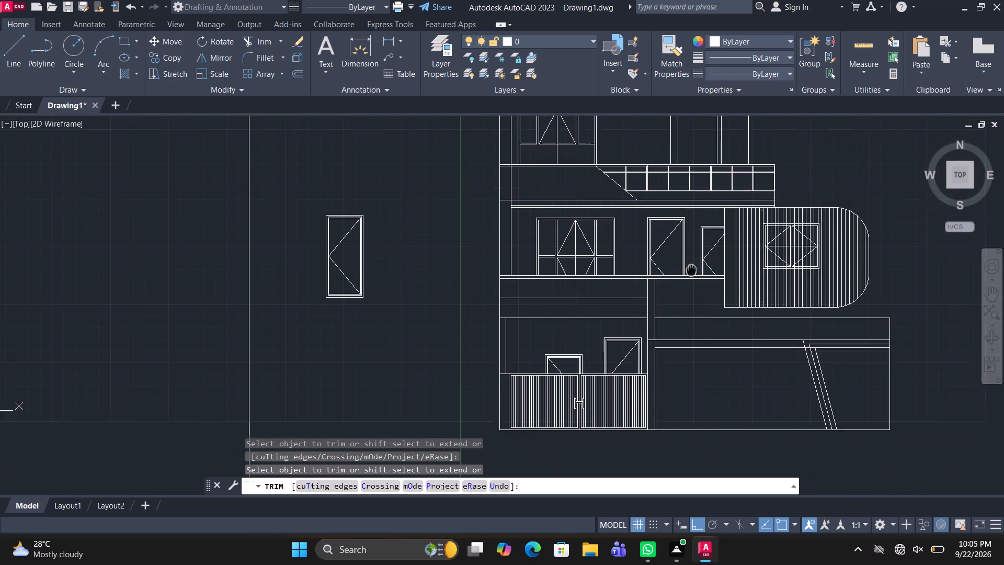
middle_click_drag(689, 266, 674, 231)
scroll(797, 306, "up", 1)
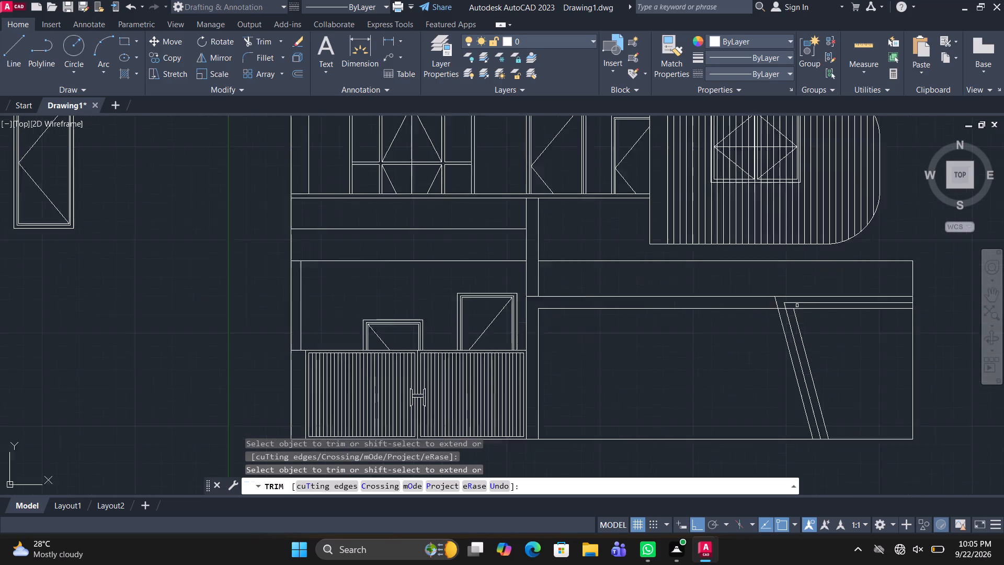
scroll(797, 306, "up", 3)
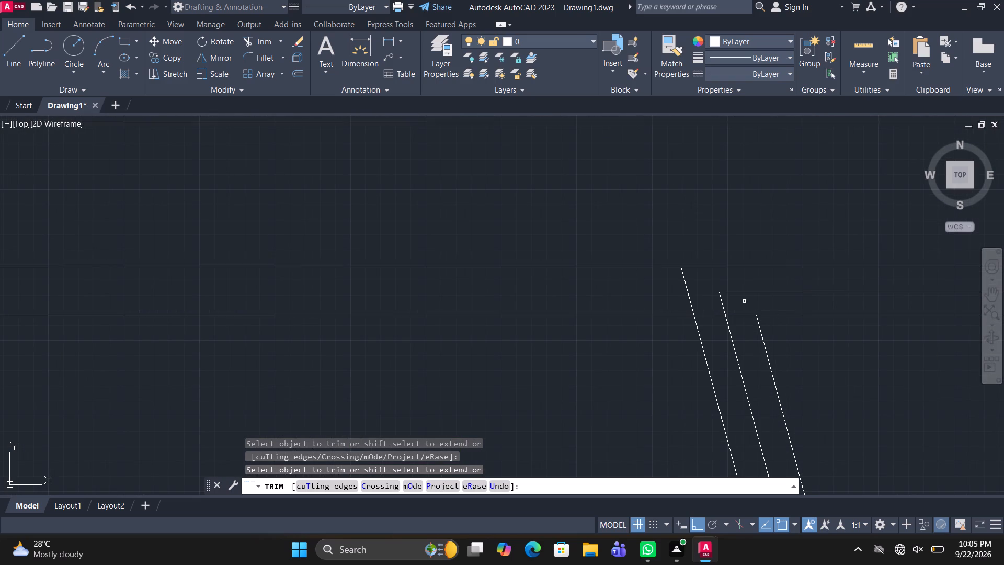
left_click_drag(629, 295, 751, 305, "shift")
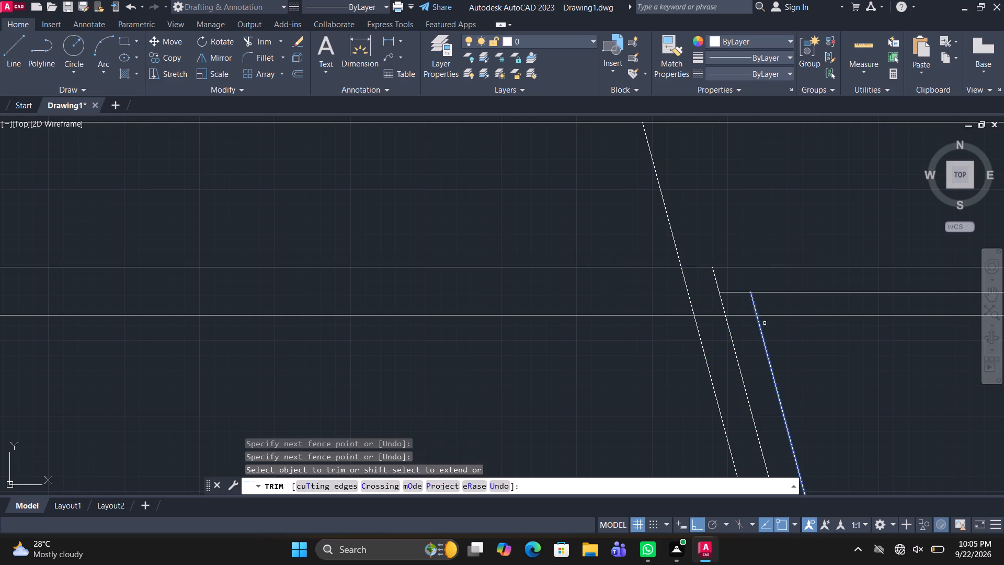
left_click_drag(788, 341, 553, 339, "shift")
left_click_drag(875, 364, 743, 357, "shift")
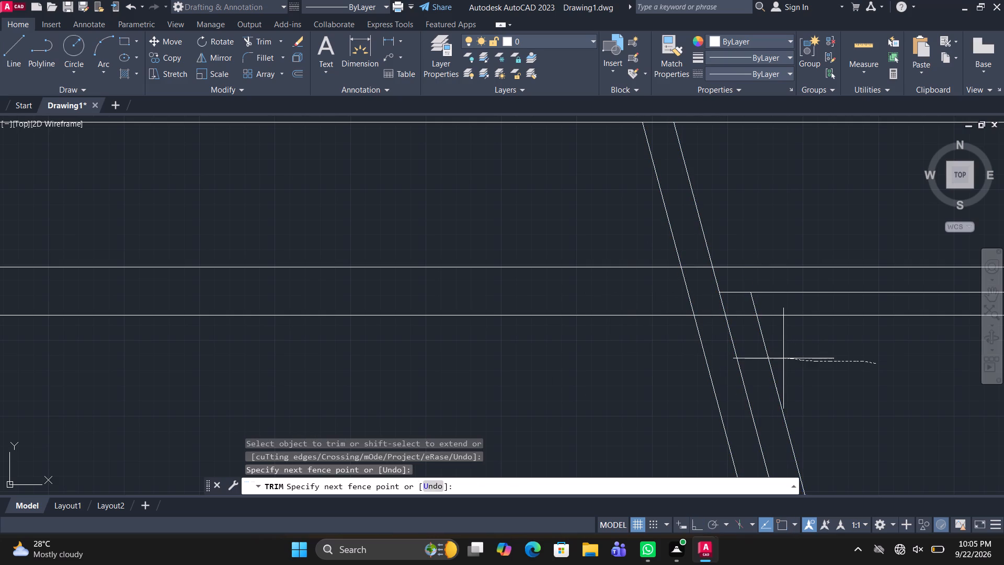
left_click_drag(743, 357, 566, 352, "shift")
left_click(750, 281, "shift")
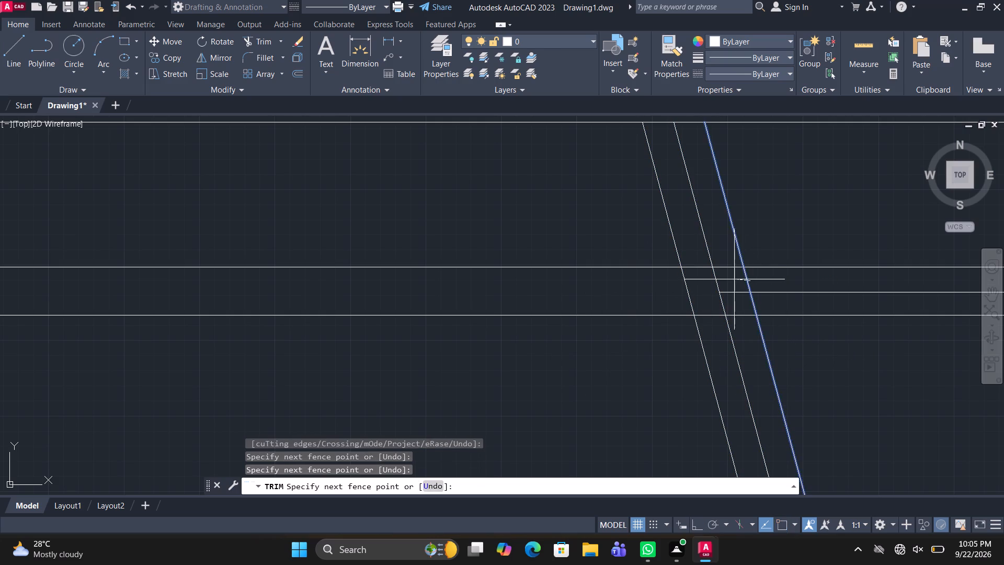
left_click(733, 279, "shift")
Trim the horizontal beam lines where they cross between the three sloped ground-floor lines.
scroll(786, 245, "down", 2)
middle_click_drag(809, 243, 798, 248)
middle_click_drag(761, 261, 694, 270)
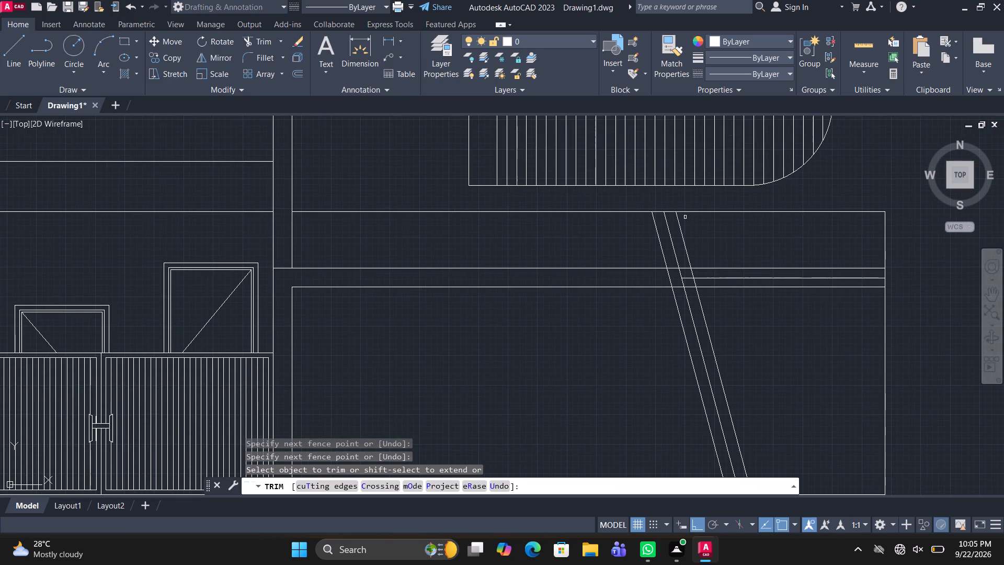
scroll(682, 275, "up", 3)
left_click_drag(690, 292, 690, 275)
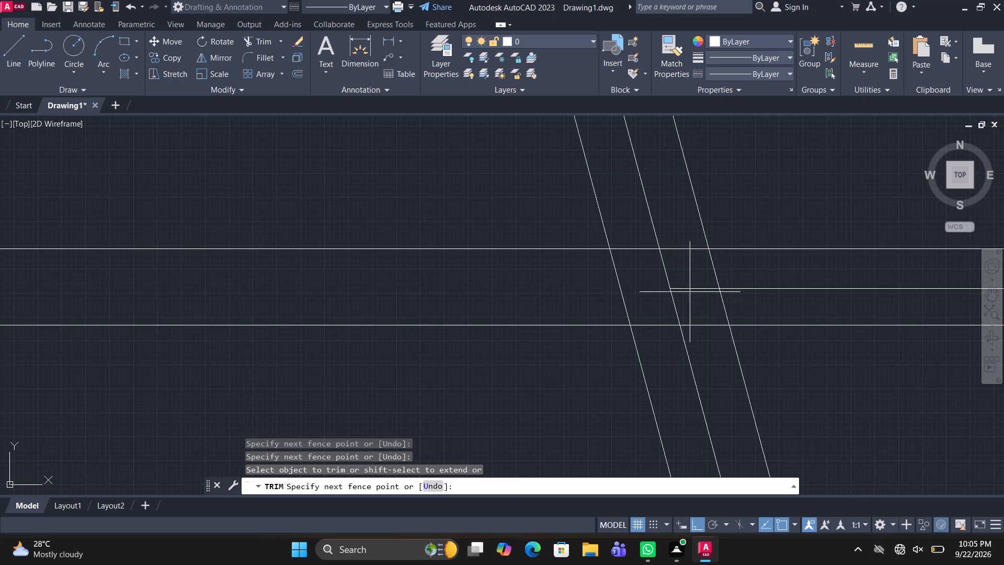
left_click_drag(690, 275, 672, 227)
left_click_drag(640, 239, 667, 355)
left_click_drag(767, 359, 731, 351)
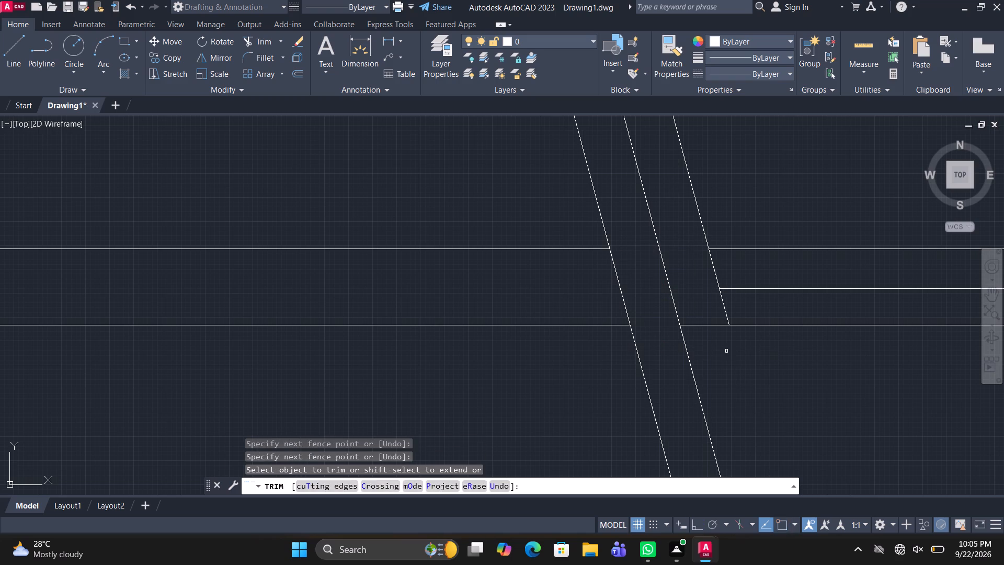
left_click_drag(724, 351, 701, 308)
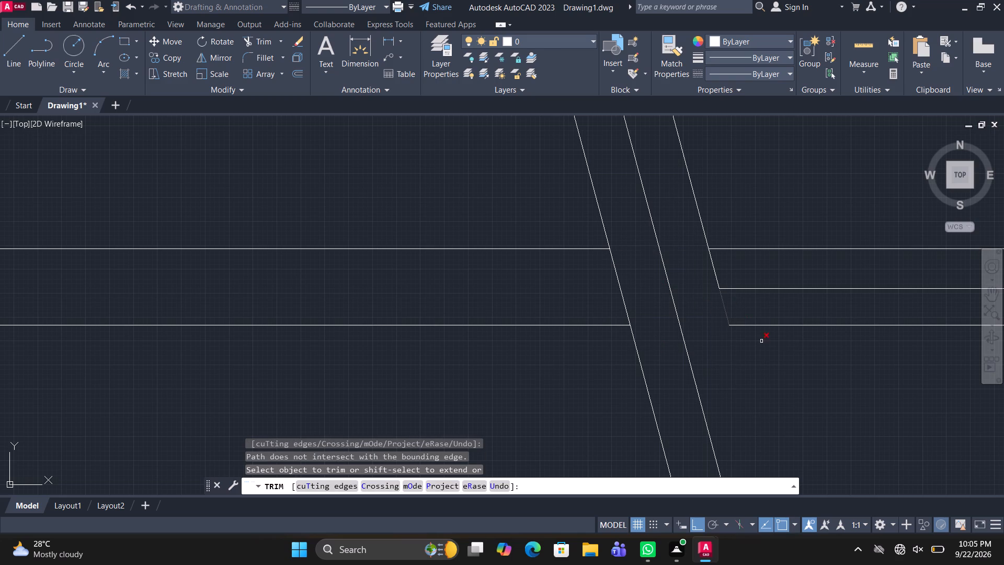
Extend the outermost sloped line back down to the ground line and remove the middle horizontal line in the beam beside it.
scroll(765, 344, "down", 3)
middle_click_drag(816, 391, 709, 302)
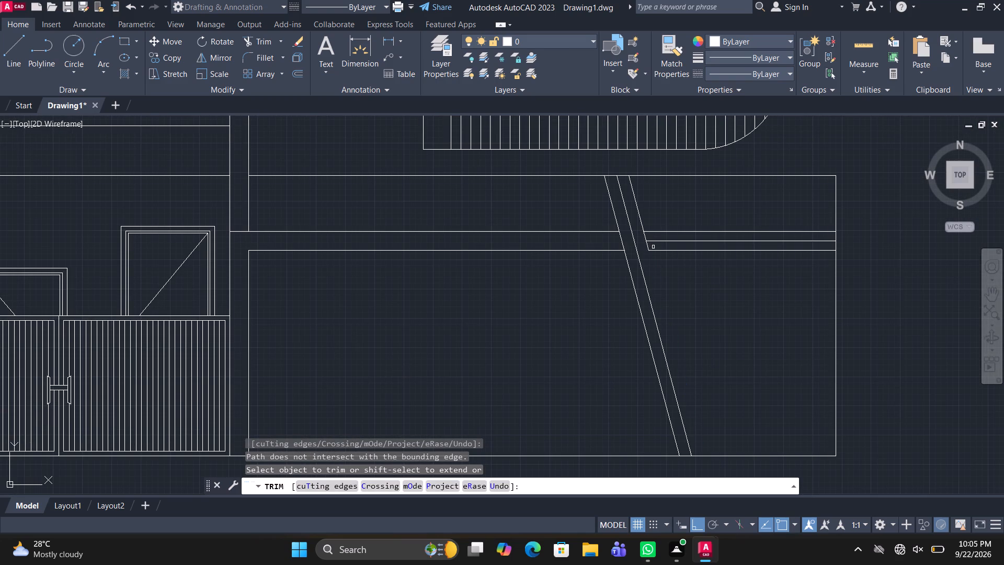
left_click(648, 246, "shift")
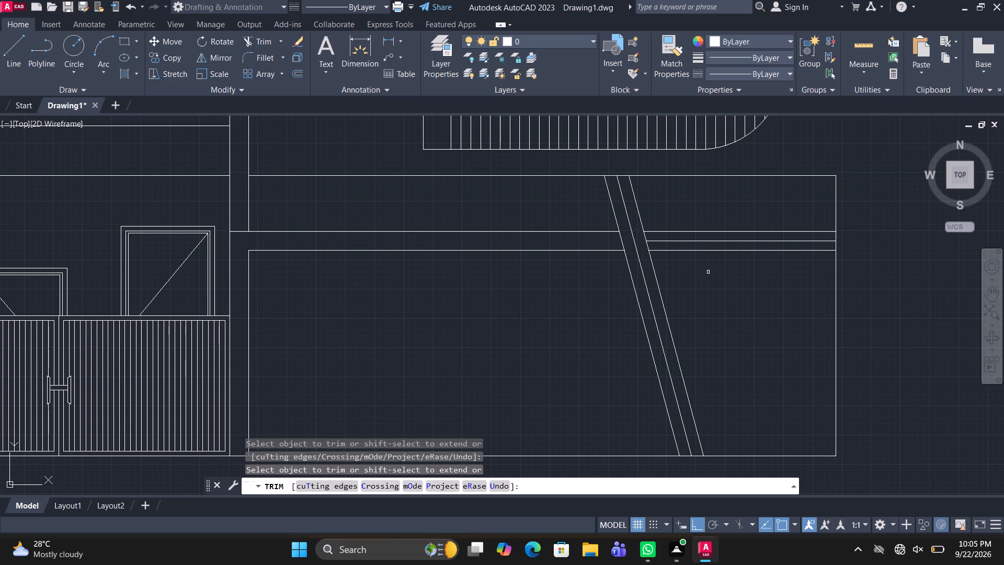
left_click(690, 242)
key("space")
Offset the top line of the wide band beneath the striped panel a short distance downward, using the Through option.
type("O")
key("space")
type("T")
key("space")
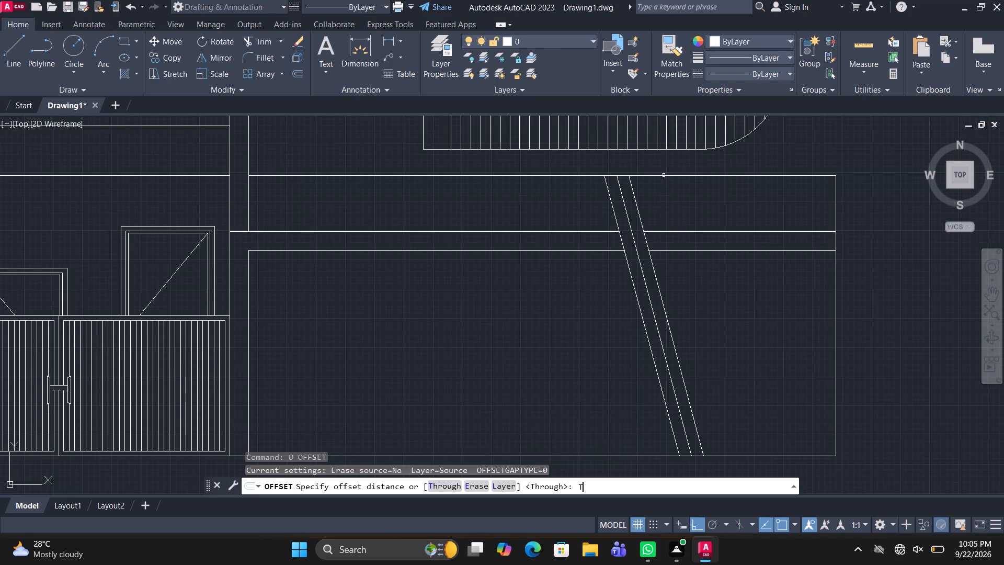
left_click(678, 175)
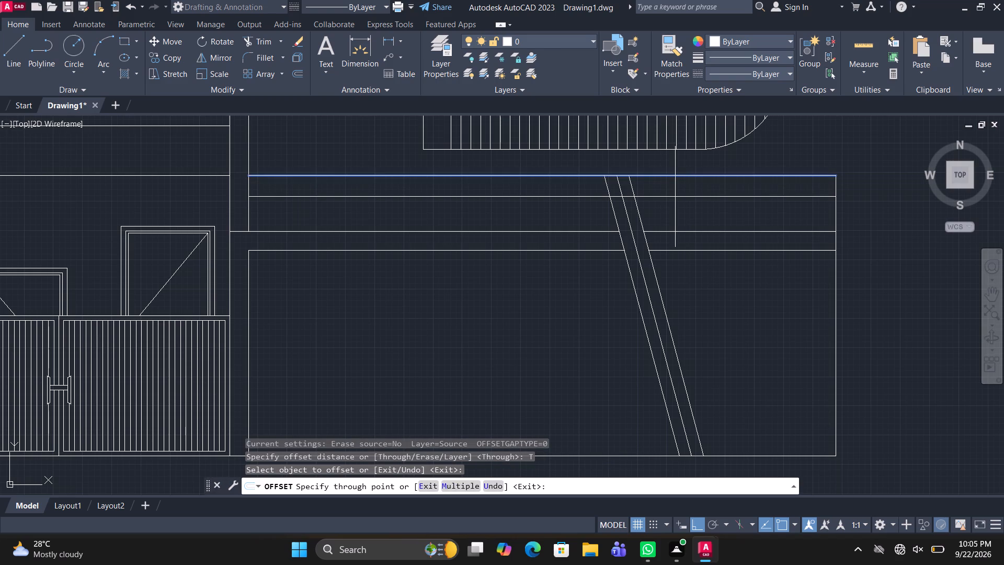
left_click(678, 198)
key("Escape")
Trim the rightmost sloped line above the new offset line, and remove the offset line's portions to the left of that sloped line.
type("TR")
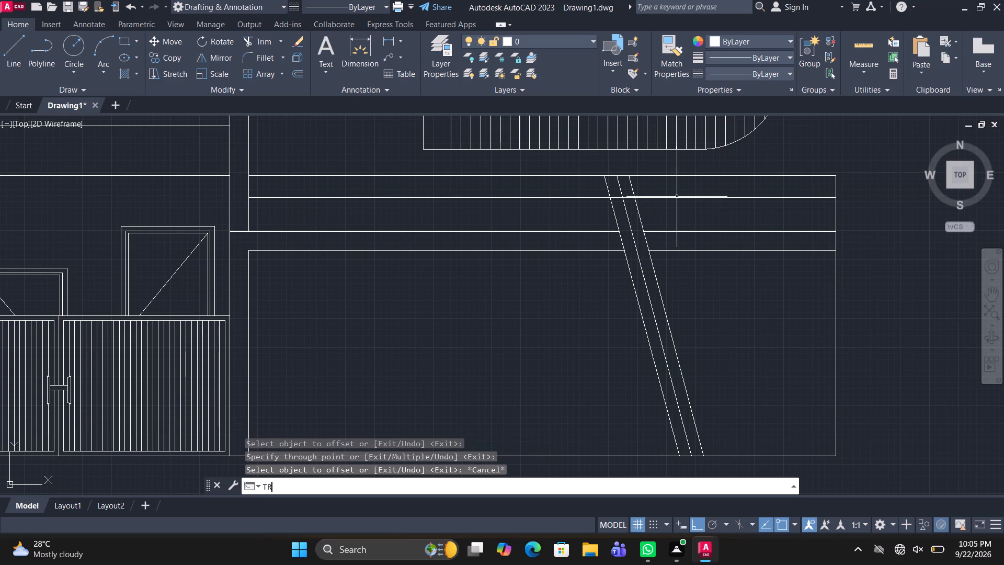
key("space")
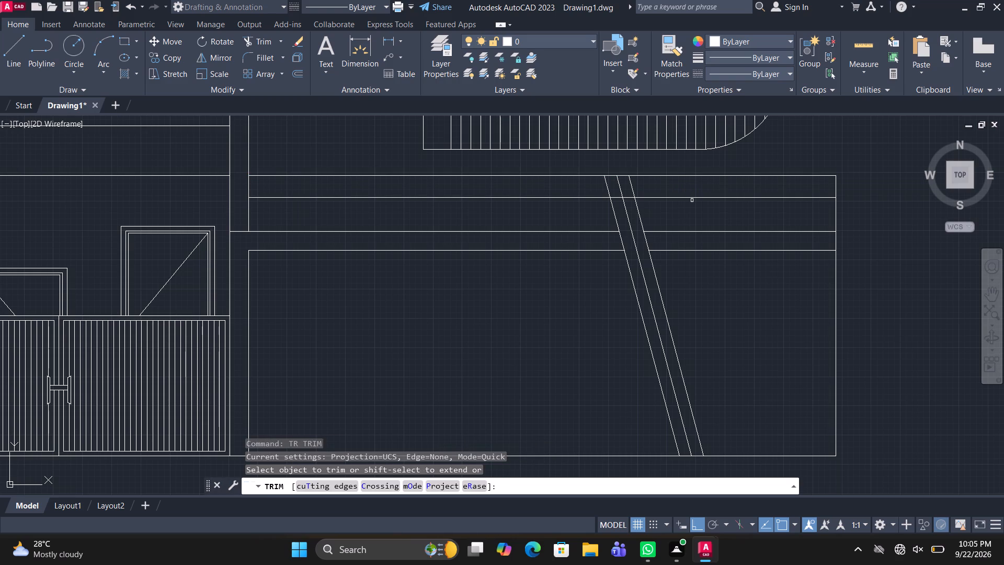
scroll(668, 201, "up", 1)
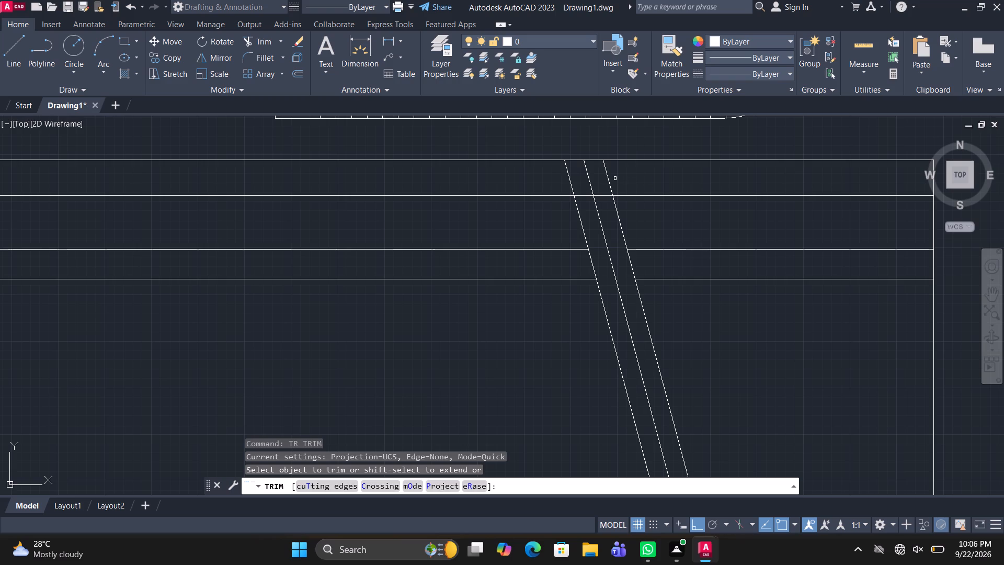
type("TR")
key("Escape")
key("space")
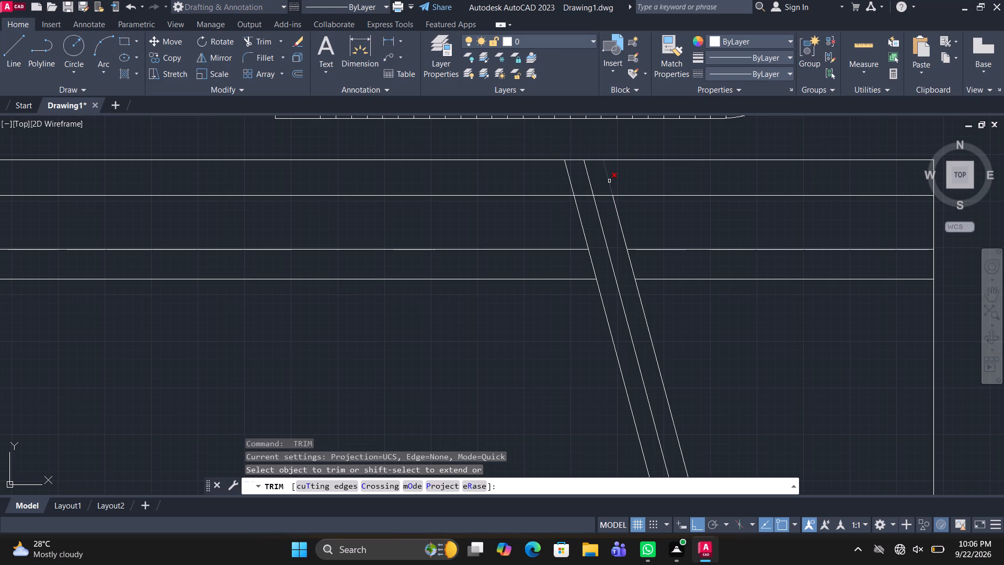
left_click(610, 180)
left_click(606, 197)
left_click(584, 195)
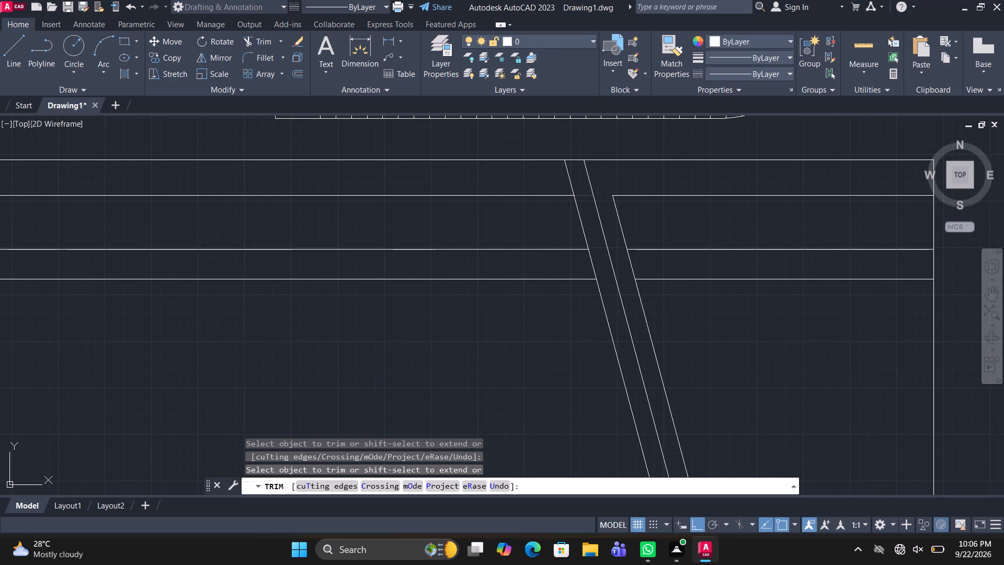
left_click_drag(551, 202, 512, 177)
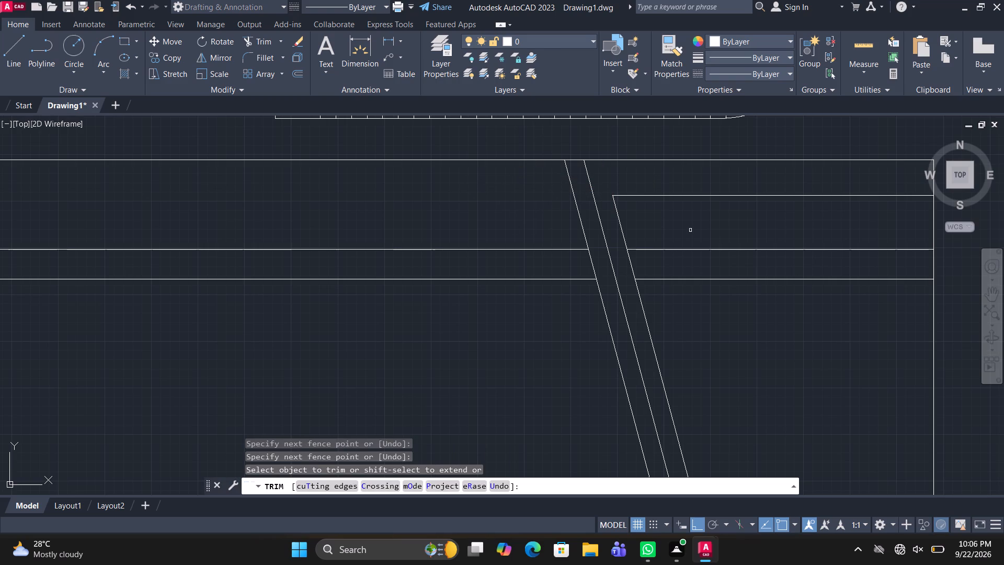
scroll(610, 242, "down", 1)
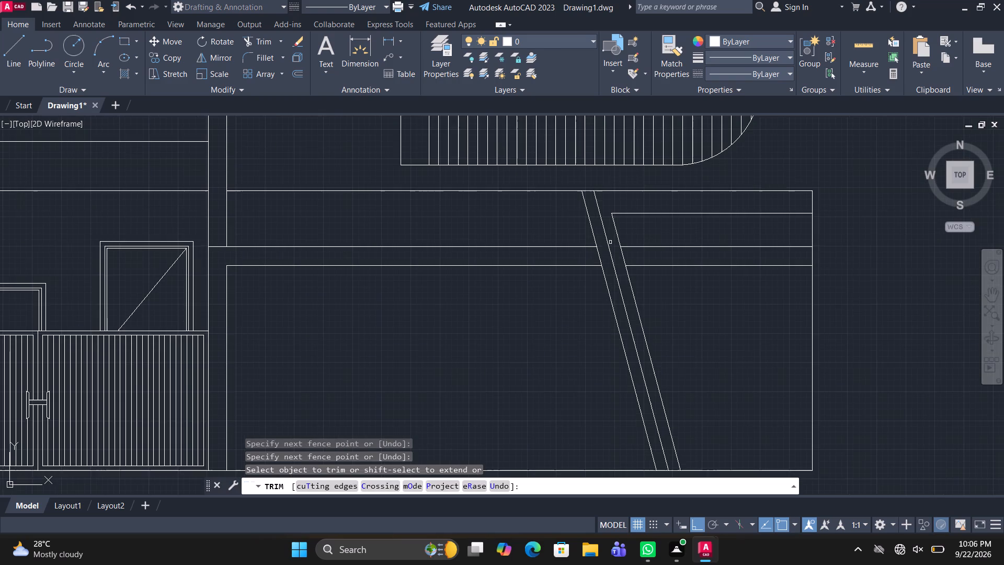
scroll(603, 276, "down", 2)
key("space")
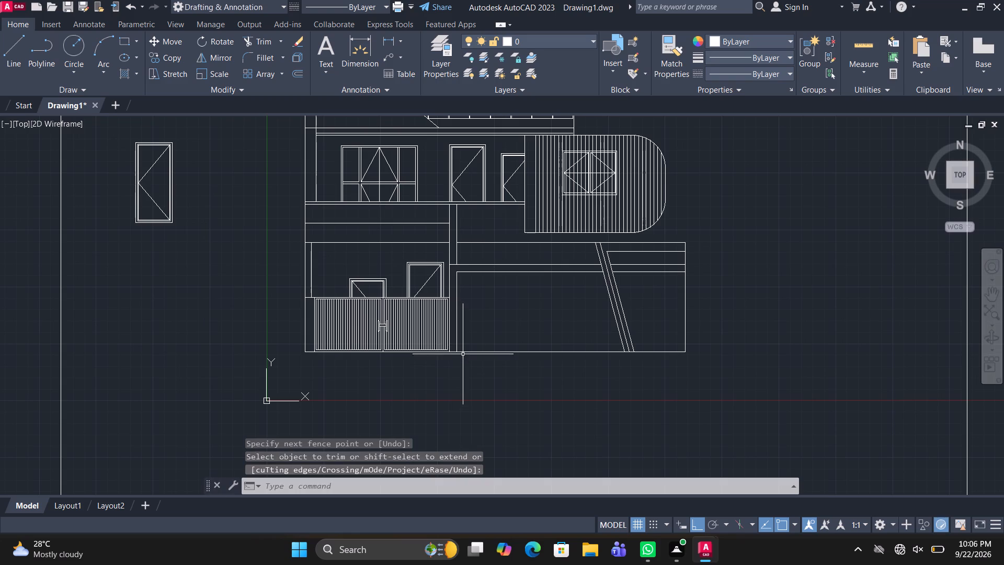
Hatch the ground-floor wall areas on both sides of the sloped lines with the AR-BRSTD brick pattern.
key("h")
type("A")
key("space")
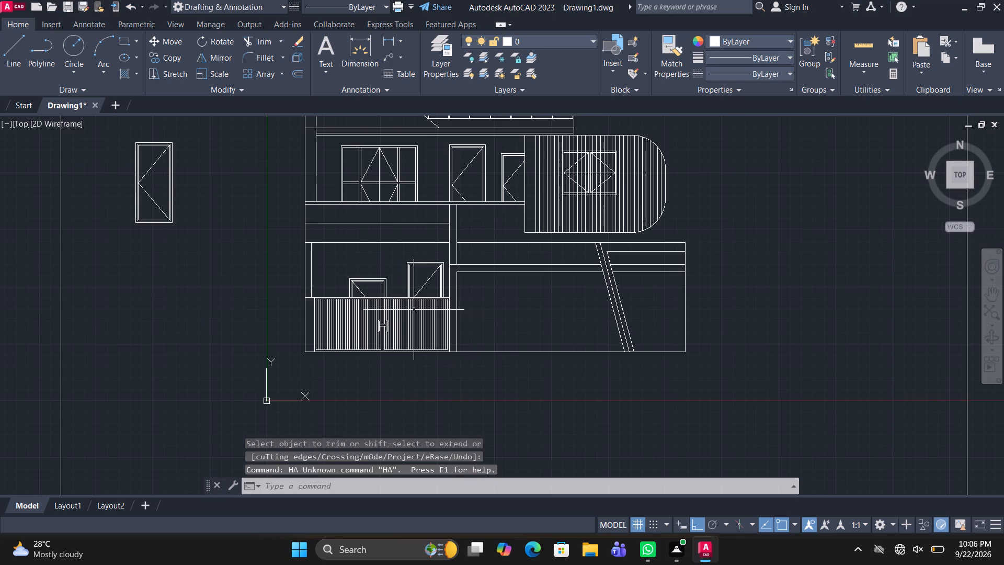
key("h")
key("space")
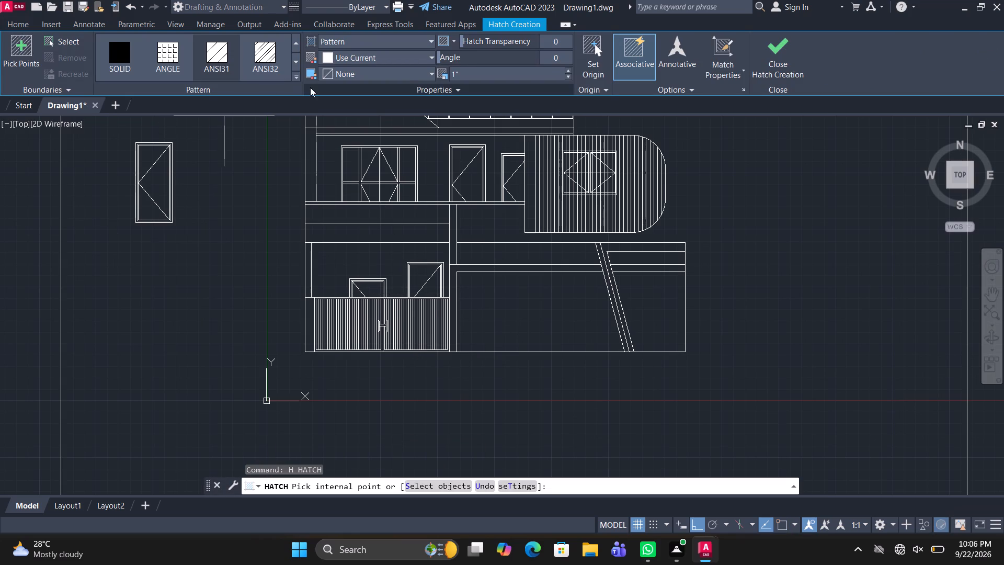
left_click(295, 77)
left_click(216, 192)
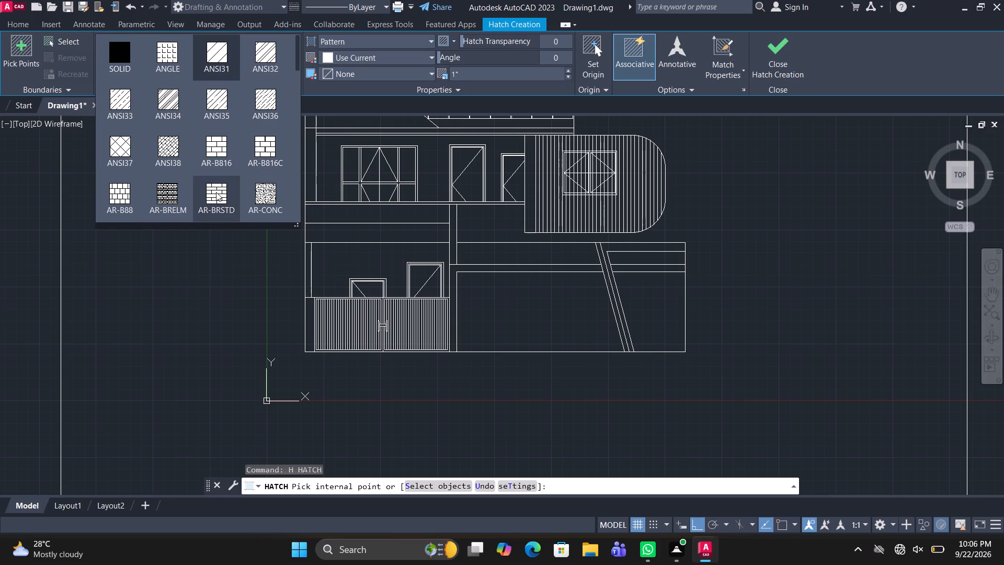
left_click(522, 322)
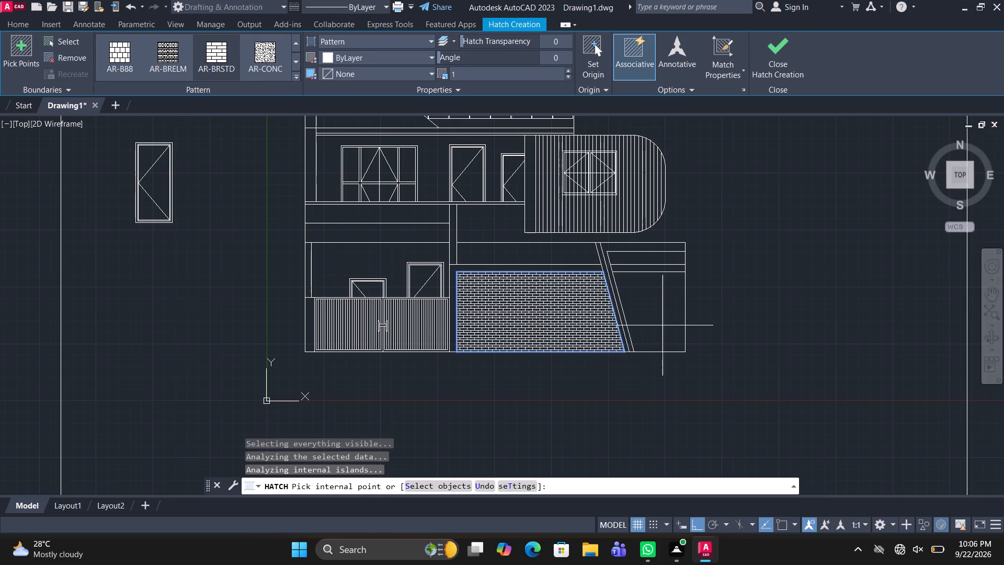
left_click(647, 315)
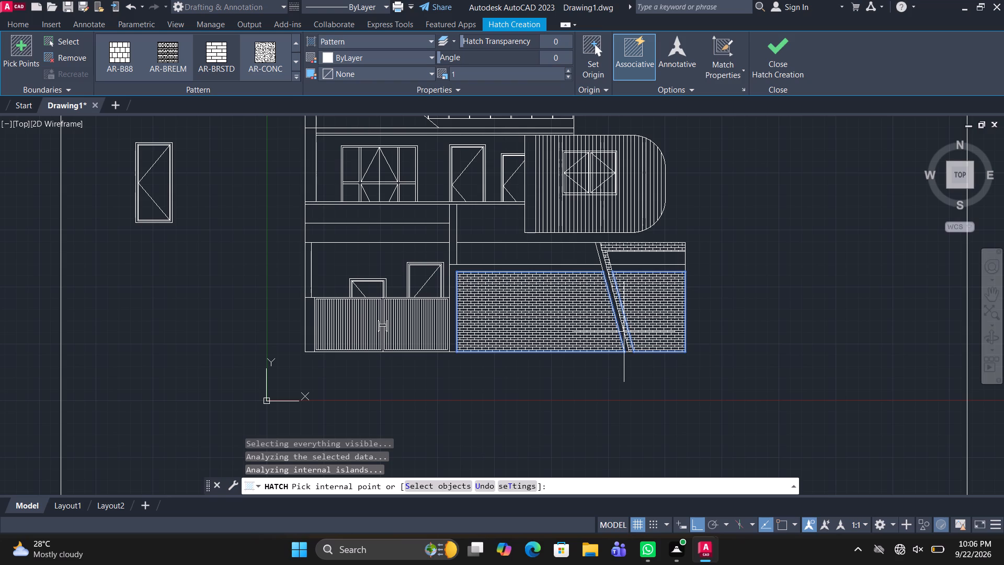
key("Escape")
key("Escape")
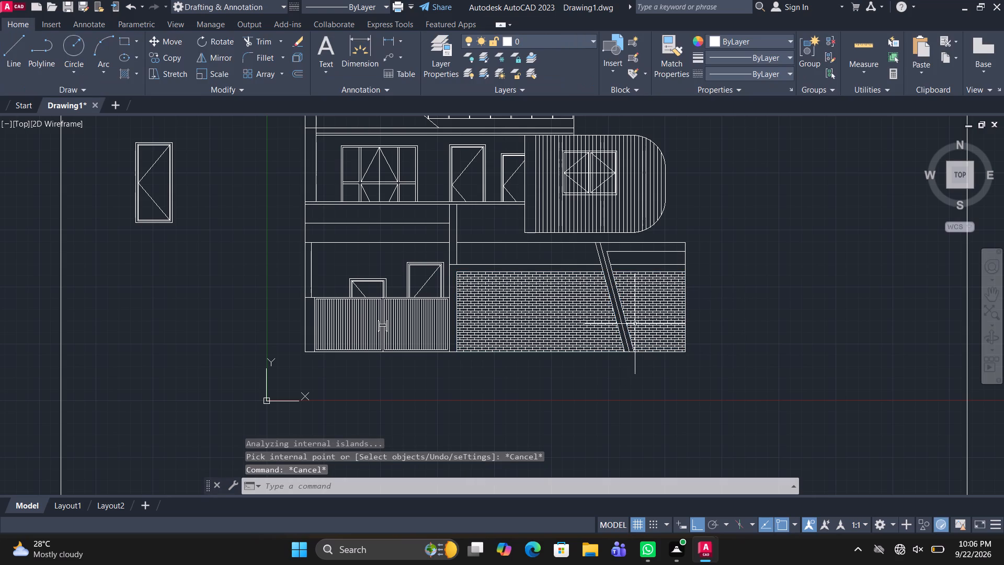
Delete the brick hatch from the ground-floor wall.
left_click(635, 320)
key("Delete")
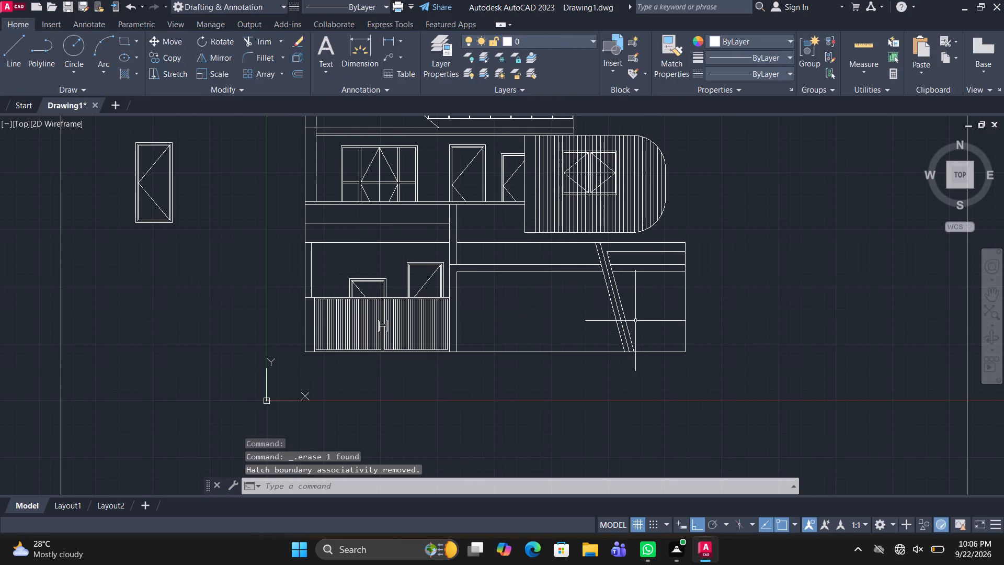
Draw a thin horizontal rectangle below the beam, from the rightmost sloped line to the wall's right edge.
middle_click_drag(597, 345, 483, 247)
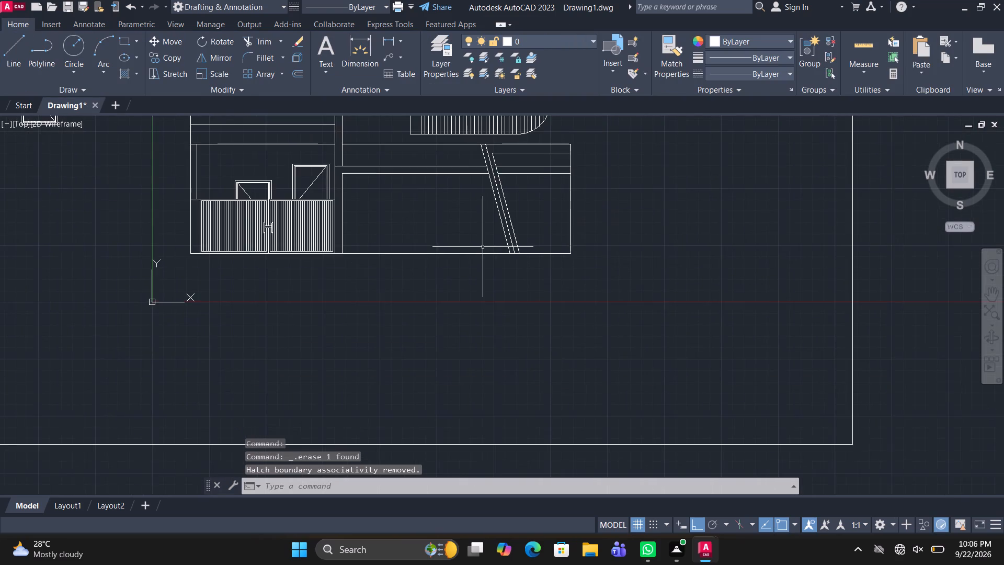
scroll(499, 225, "up", 2)
key("r")
key("e")
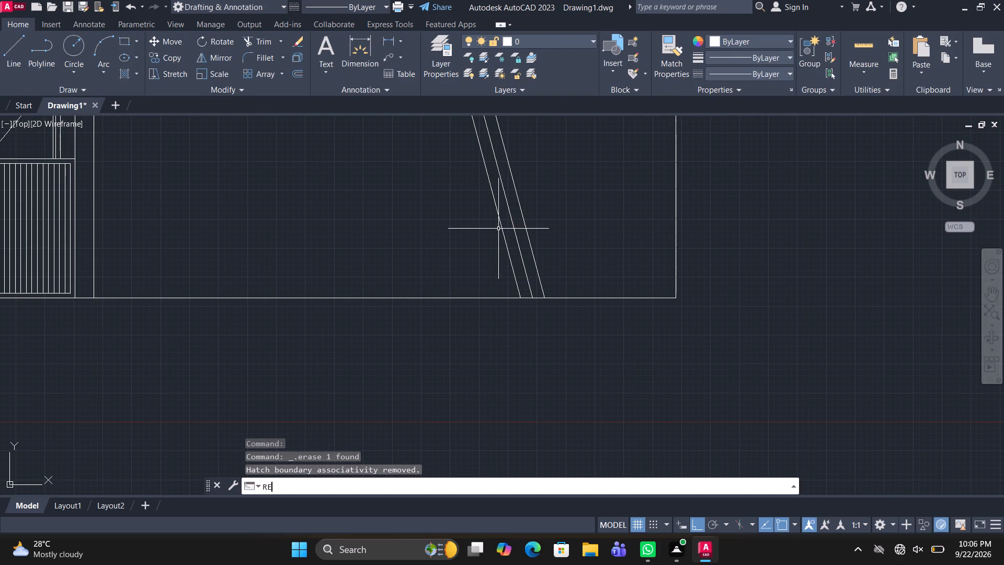
key("c")
key("space")
middle_click_drag(542, 287, 527, 458)
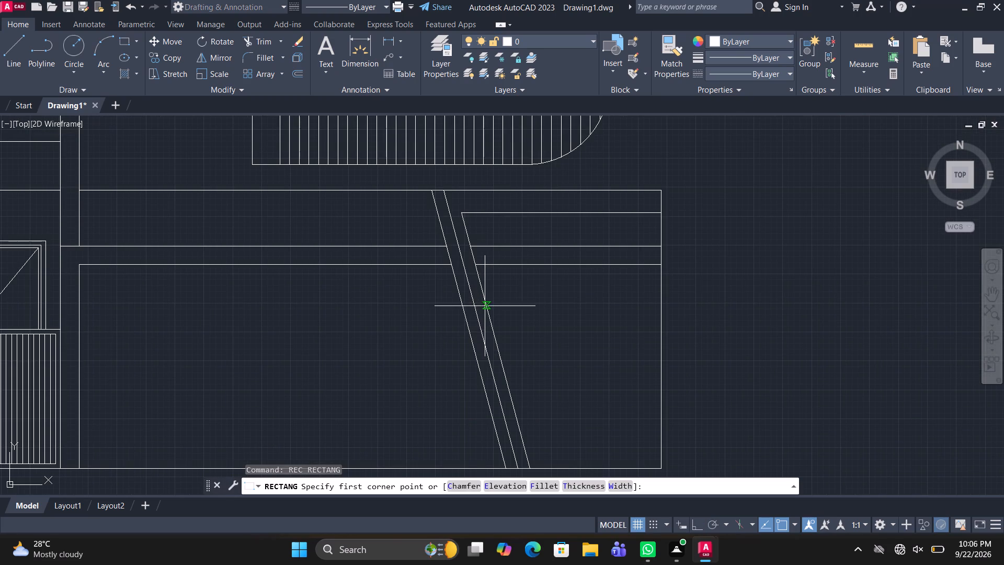
left_click(485, 305)
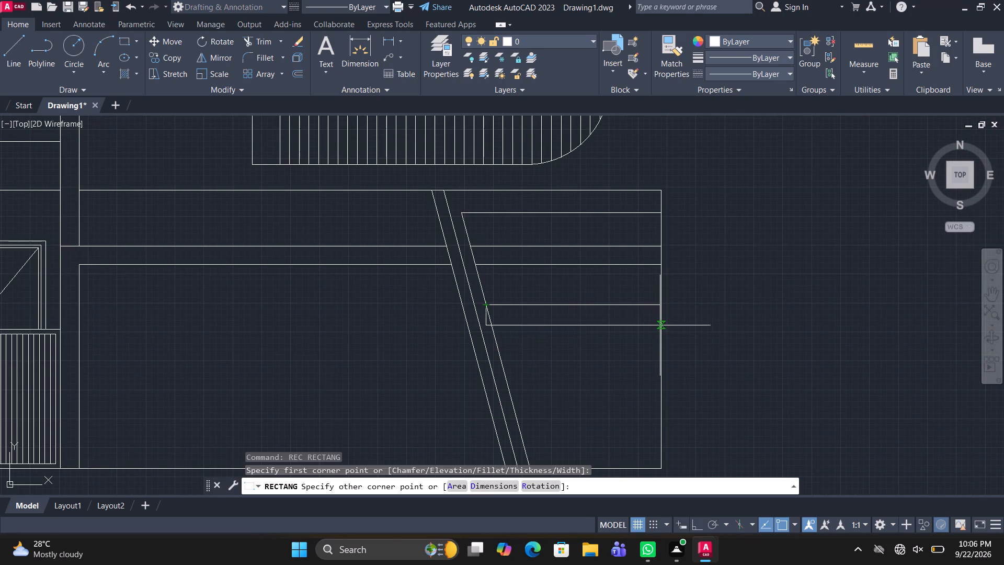
left_click(661, 324)
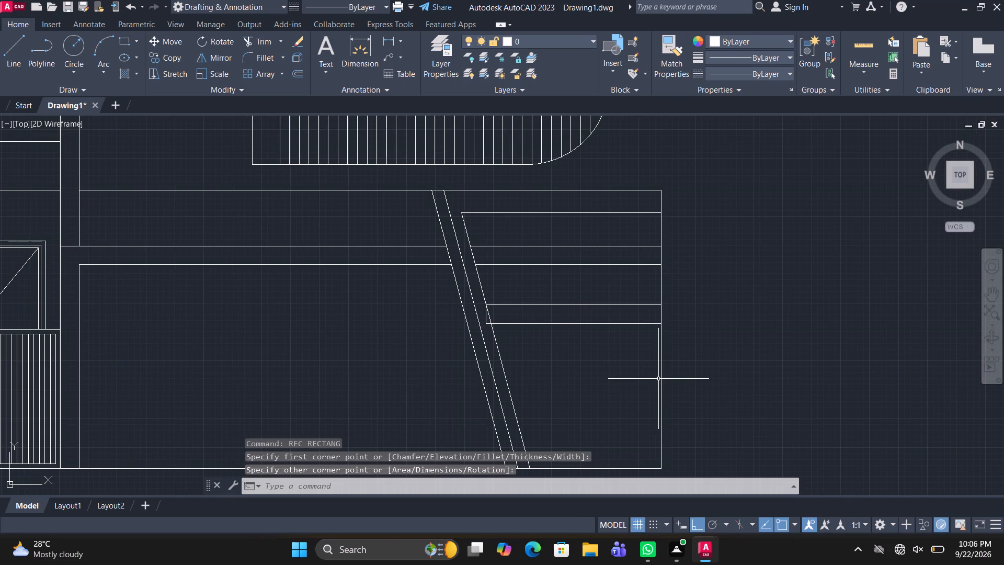
Copy the wide upper-floor window's outer frame and upper sash lines to the empty area right of the striped panel.
scroll(563, 349, "down", 1)
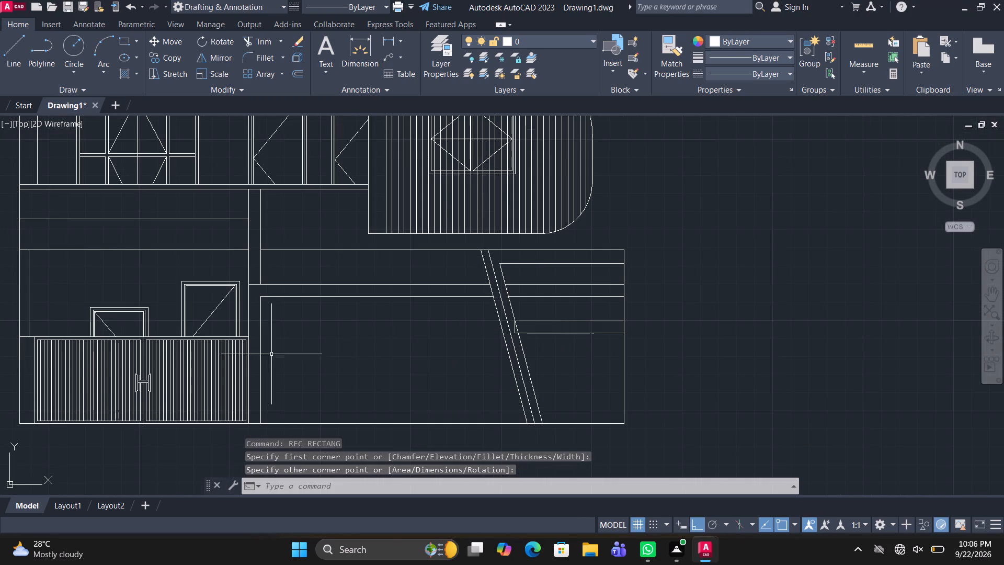
middle_click_drag(269, 356, 271, 457)
left_click_drag(209, 238, 182, 234)
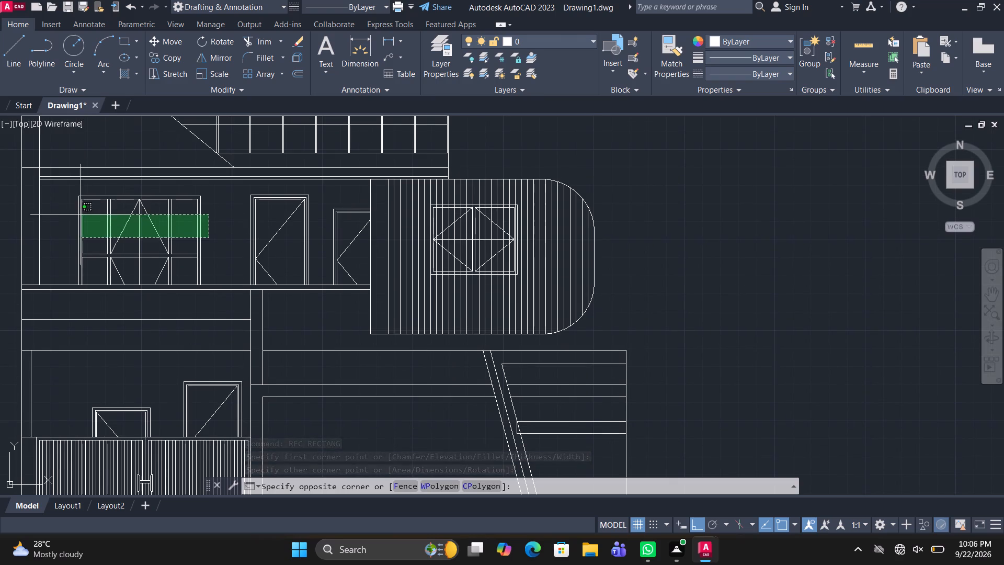
left_click(59, 194)
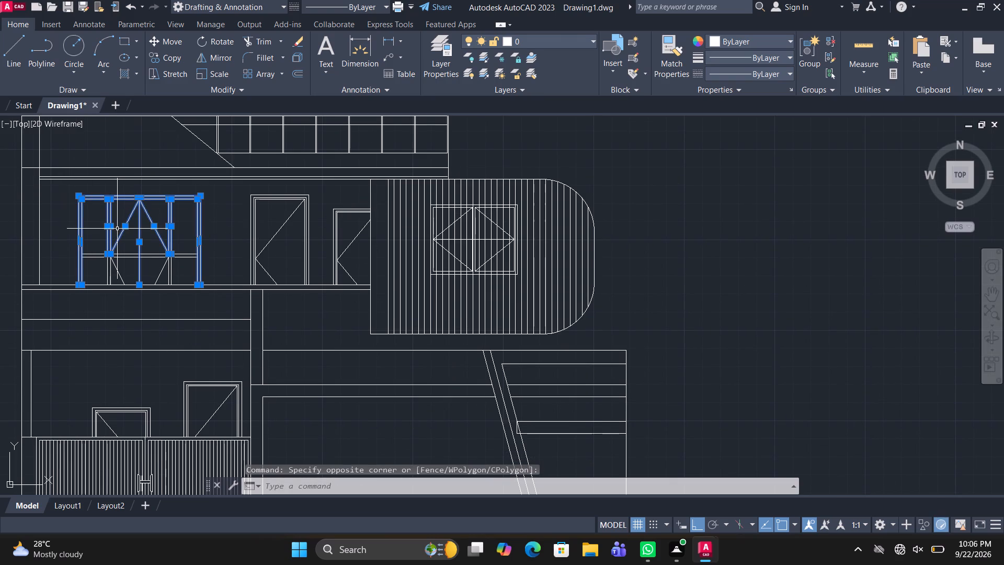
key("c")
type("O")
key("space")
left_click(114, 248)
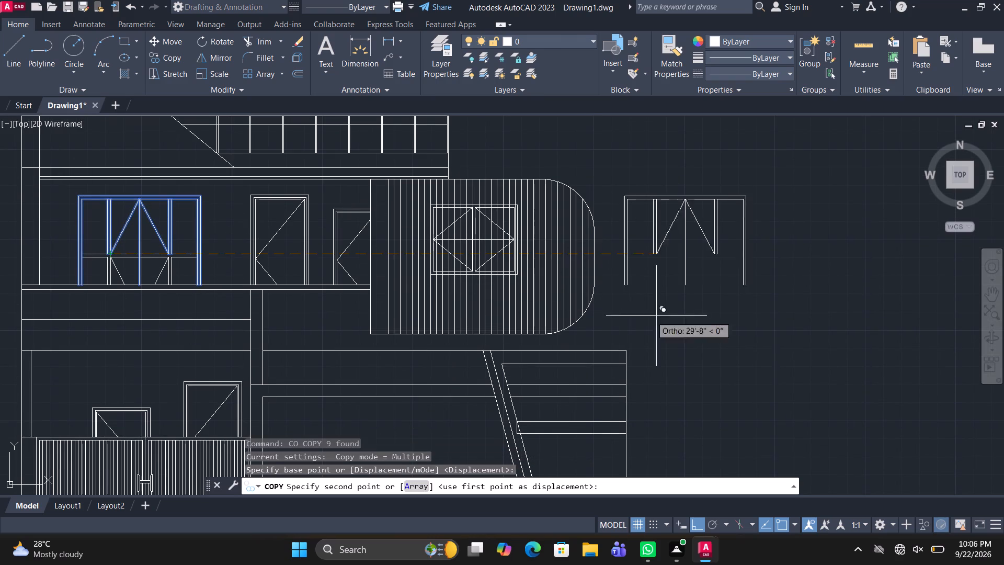
left_click(731, 362)
key("Escape")
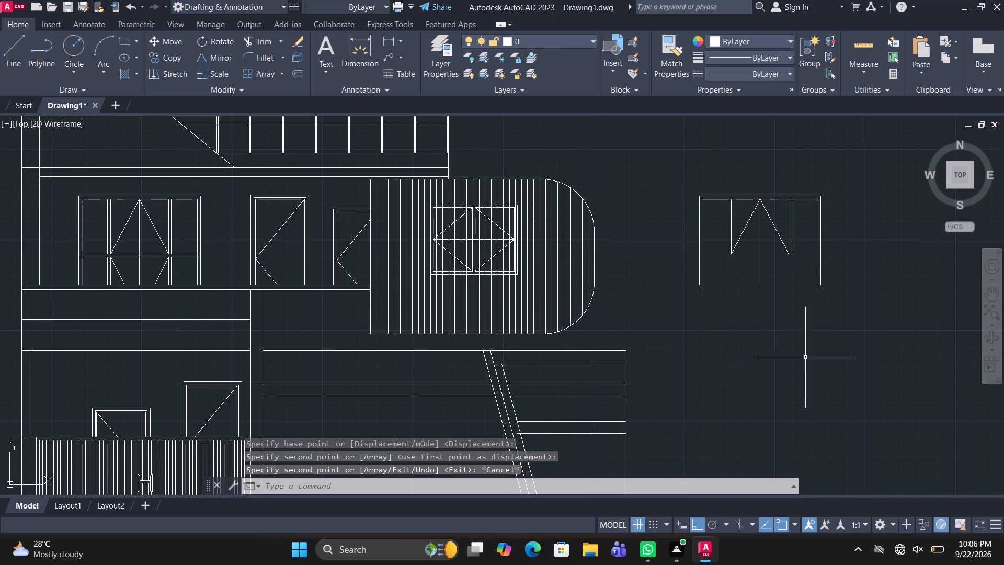
Scale the copied window down about its top-right corner until it is about as wide as the striped panel's window.
left_click_drag(850, 348, 798, 306)
left_click(661, 182)
type("SC")
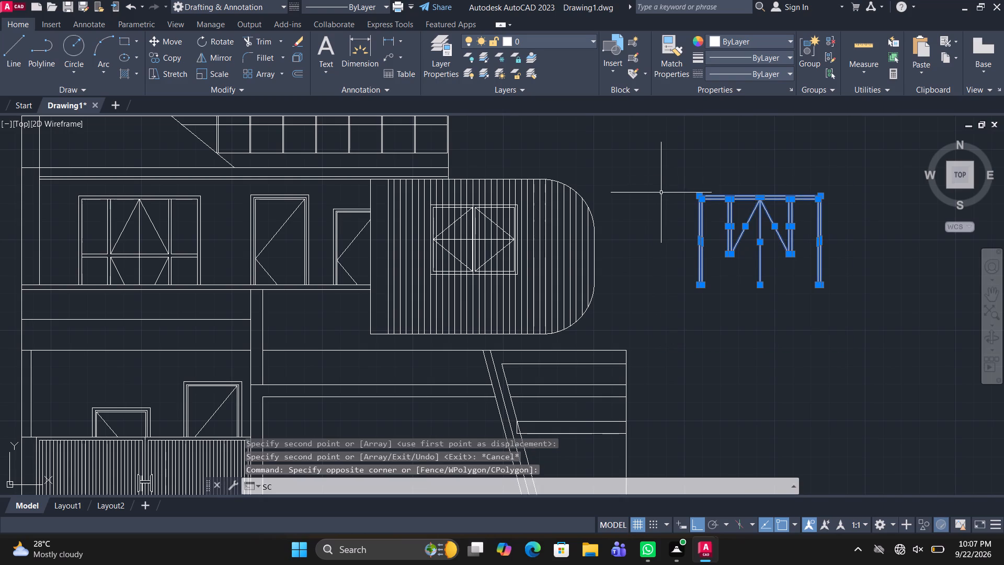
key("space")
left_click(822, 195)
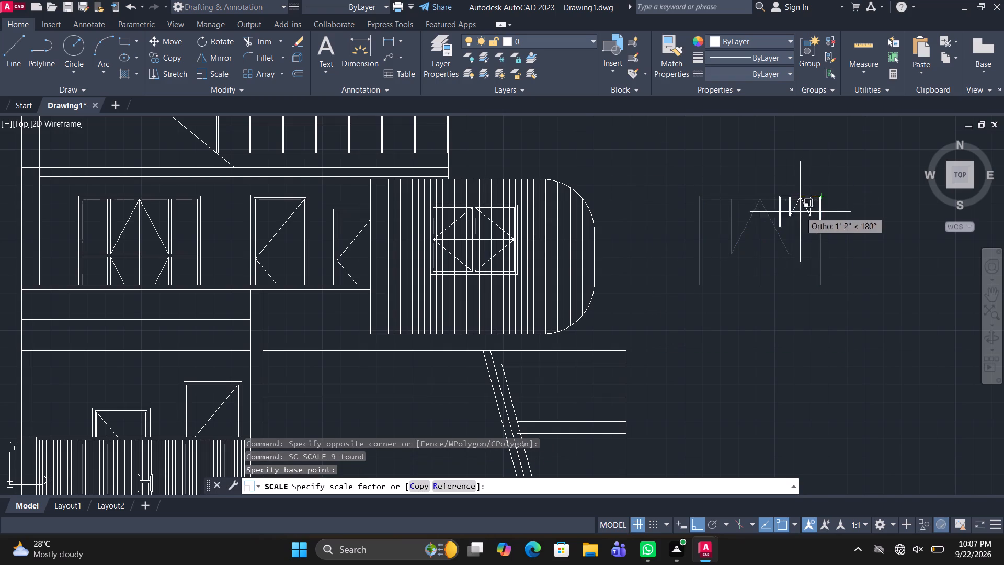
left_click(796, 221)
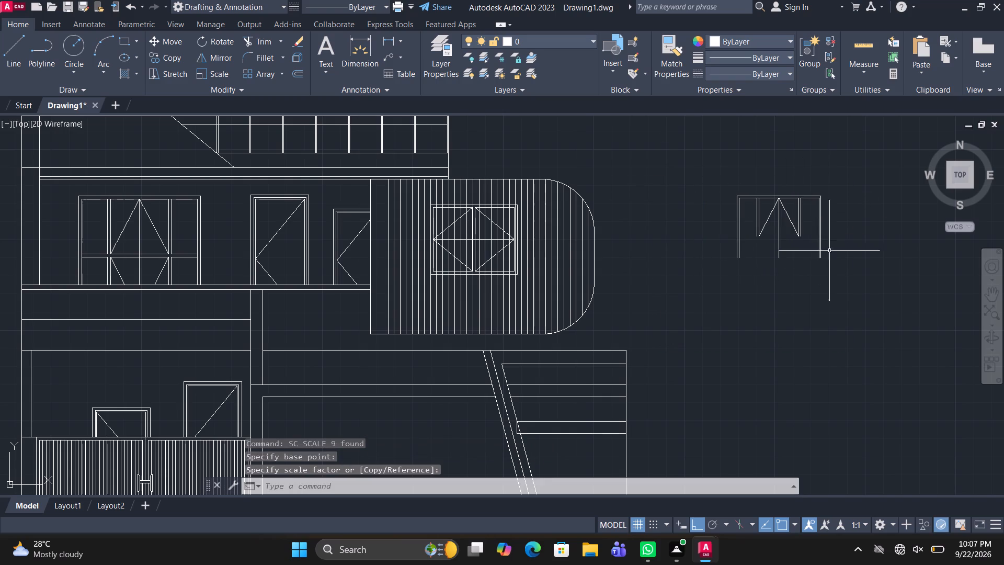
Move the scaled window by its top-right corner onto the ground-floor wall right of the sloped lines, overlapping the thin rectangle, with Ortho off.
left_click_drag(847, 276, 840, 268)
left_click(702, 179)
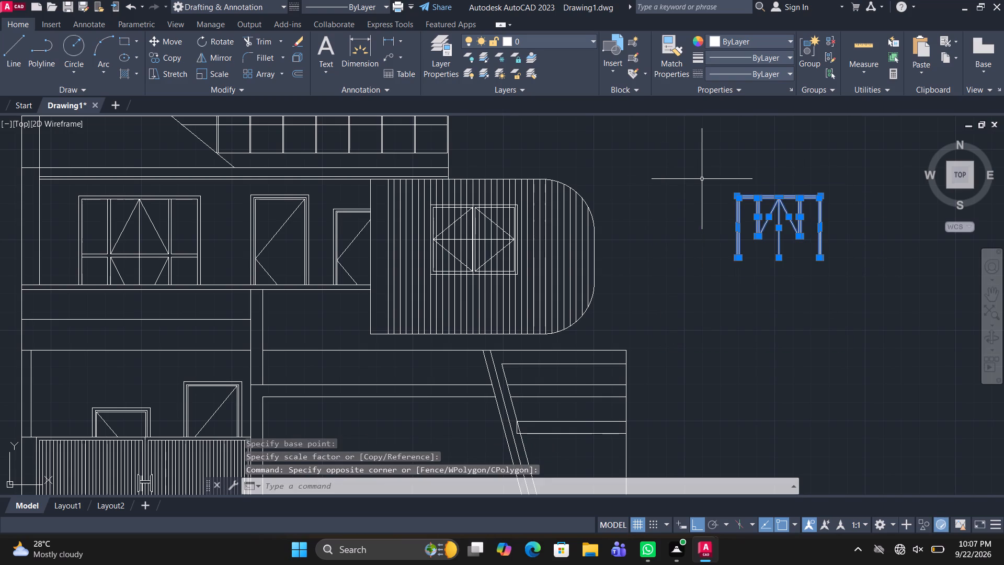
key("m")
key("space")
left_click(824, 195)
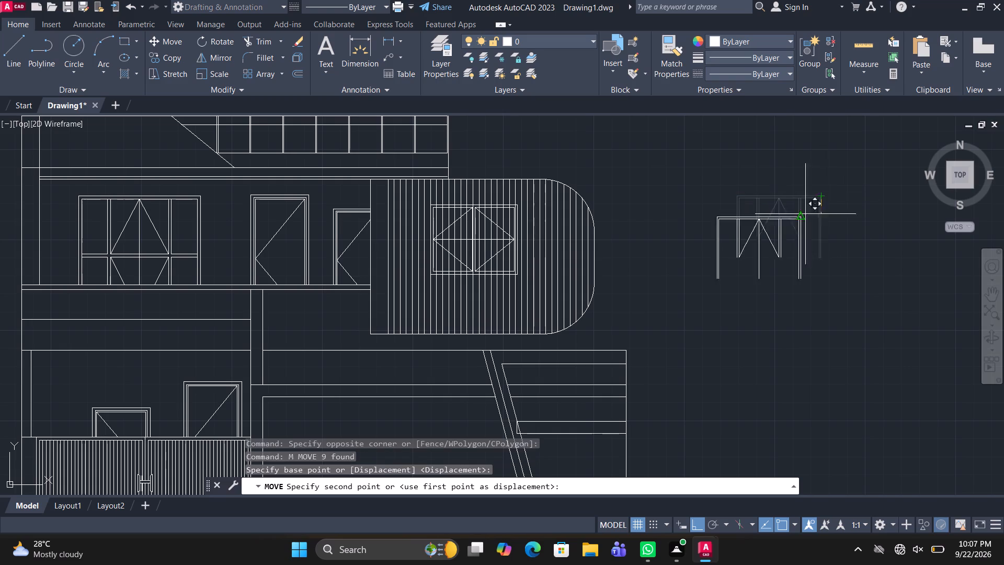
scroll(574, 432, "up", 1)
left_click(690, 522)
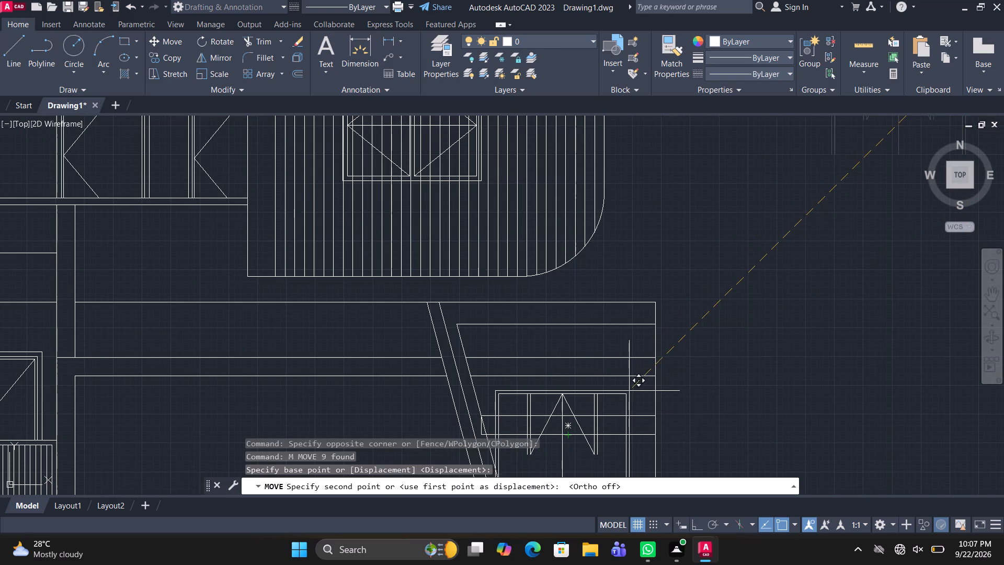
left_click(631, 392)
key("space")
key("Escape")
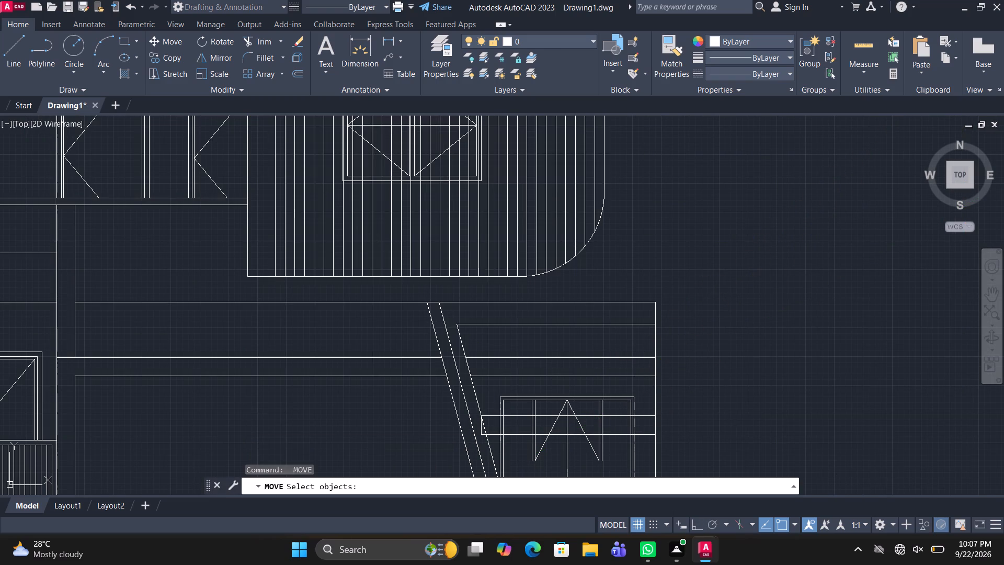
Trim away all the ground-floor window's lines inside and below the thin rectangle, including the short leftover frame piece crossing the sloped line.
type("TR")
key("space")
scroll(643, 442, "up", 2)
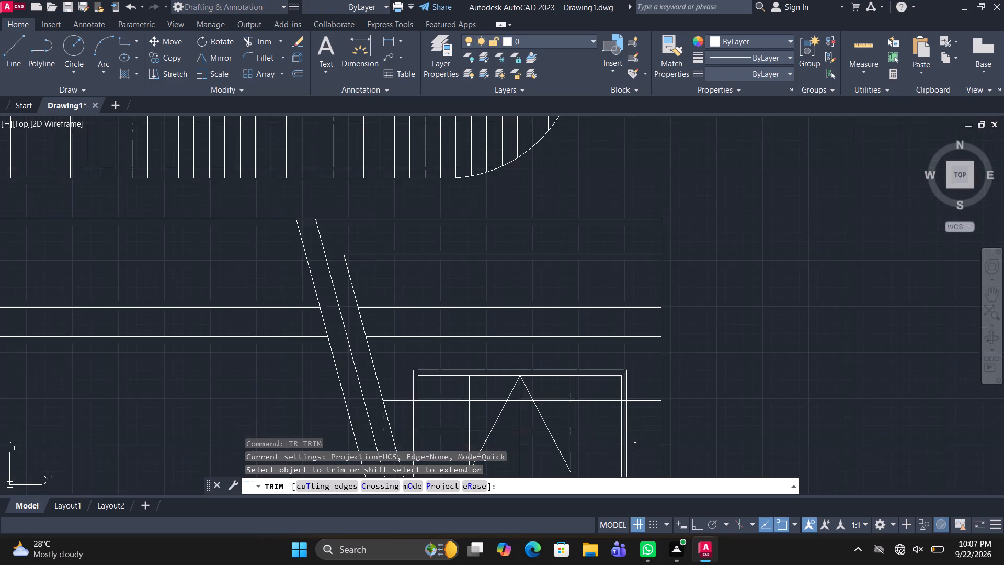
middle_click_drag(631, 438, 640, 327)
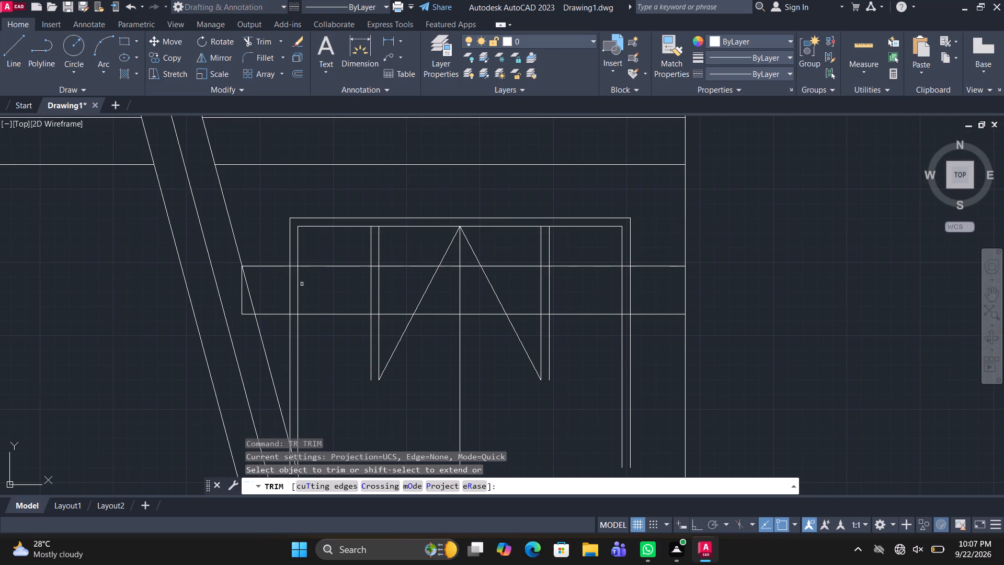
left_click_drag(279, 289, 642, 306)
left_click_drag(646, 368, 288, 345)
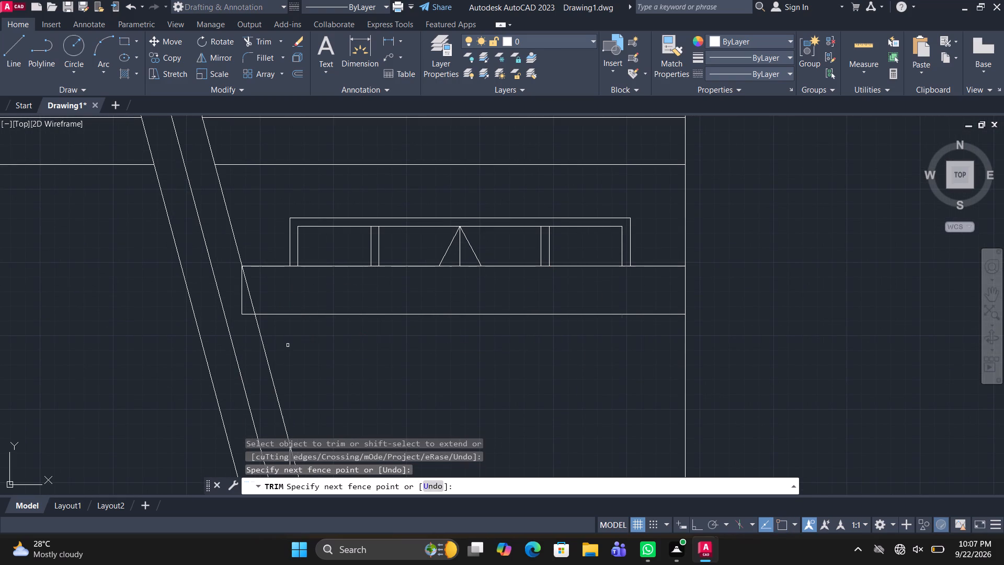
scroll(395, 383, "down", 2)
middle_click_drag(450, 382, 421, 315)
scroll(296, 365, "up", 2)
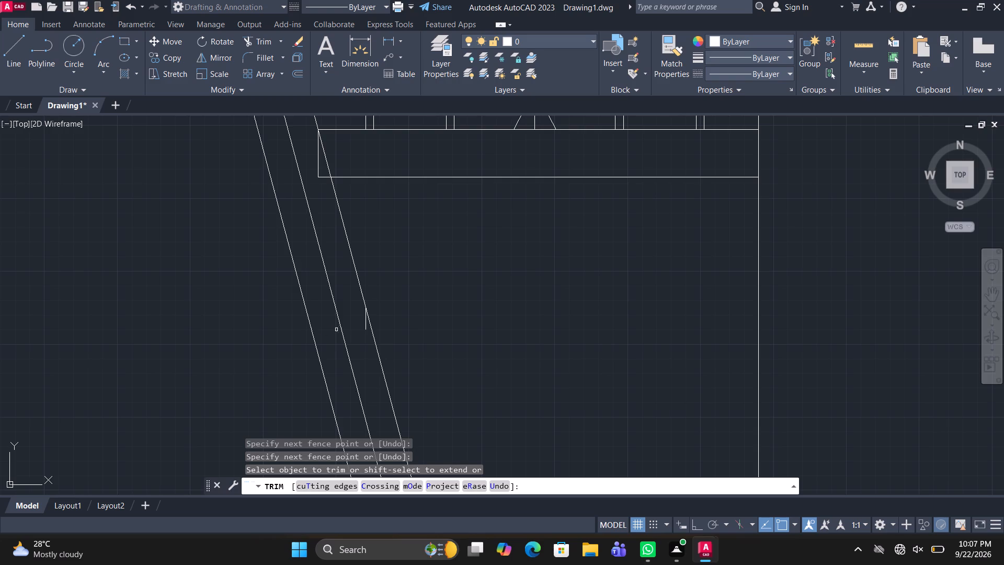
left_click(366, 325)
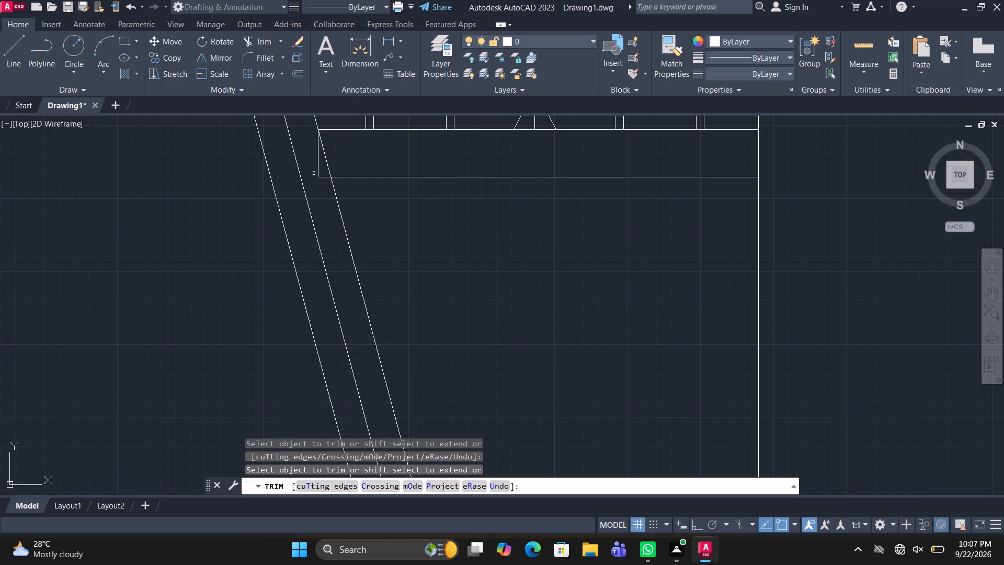
Trim the thin rectangle's left end where it projects past the rightmost sloped line.
left_click(317, 170)
left_click(325, 178)
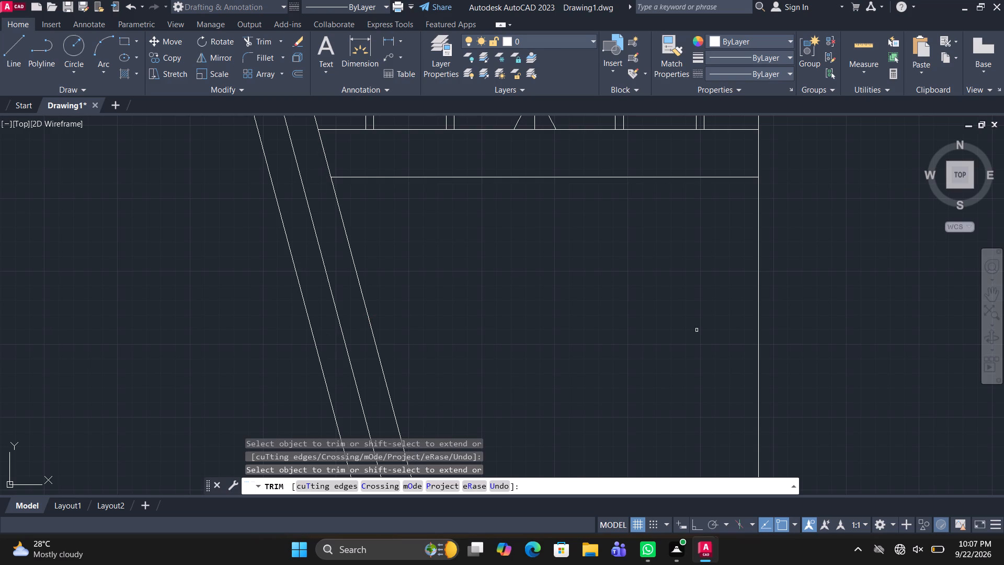
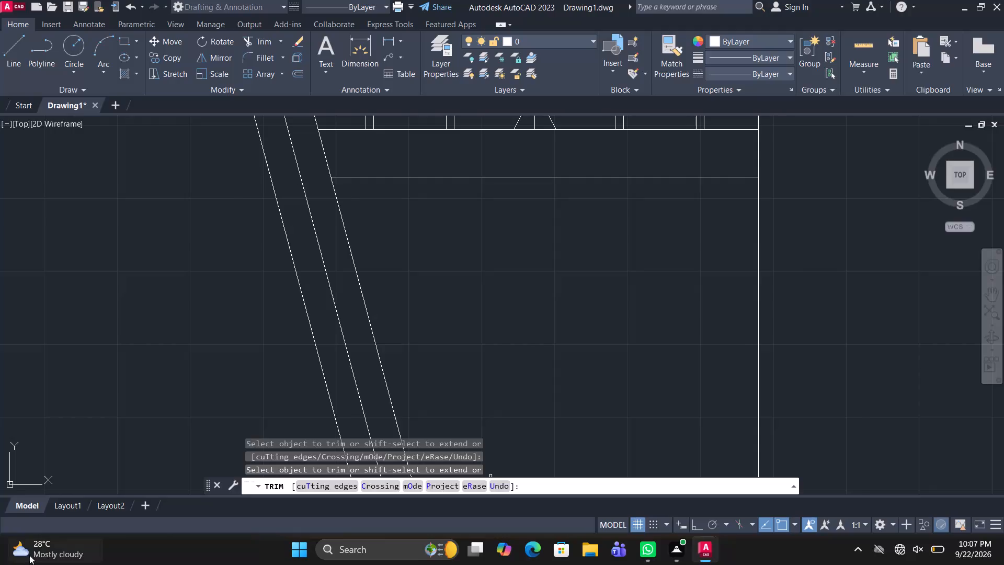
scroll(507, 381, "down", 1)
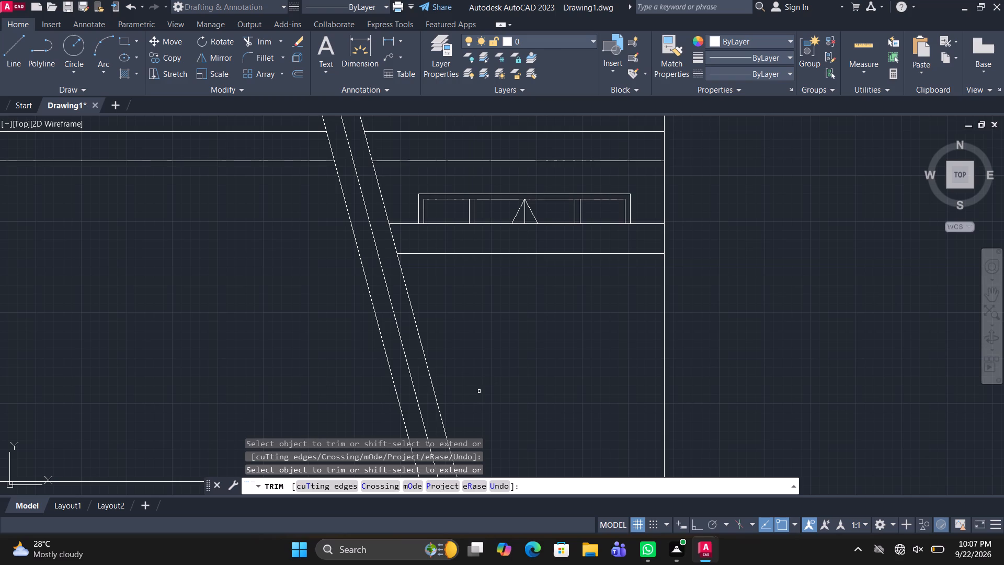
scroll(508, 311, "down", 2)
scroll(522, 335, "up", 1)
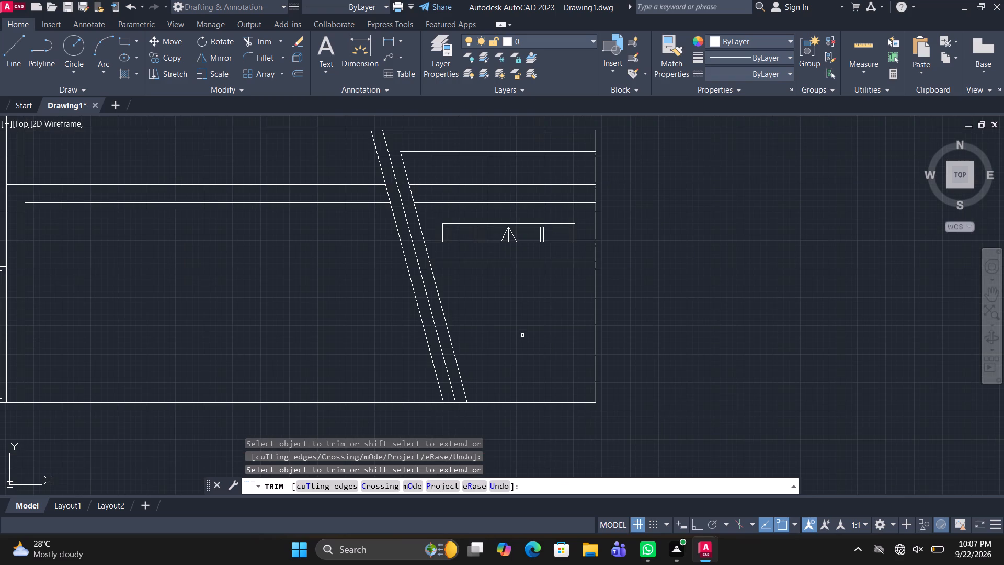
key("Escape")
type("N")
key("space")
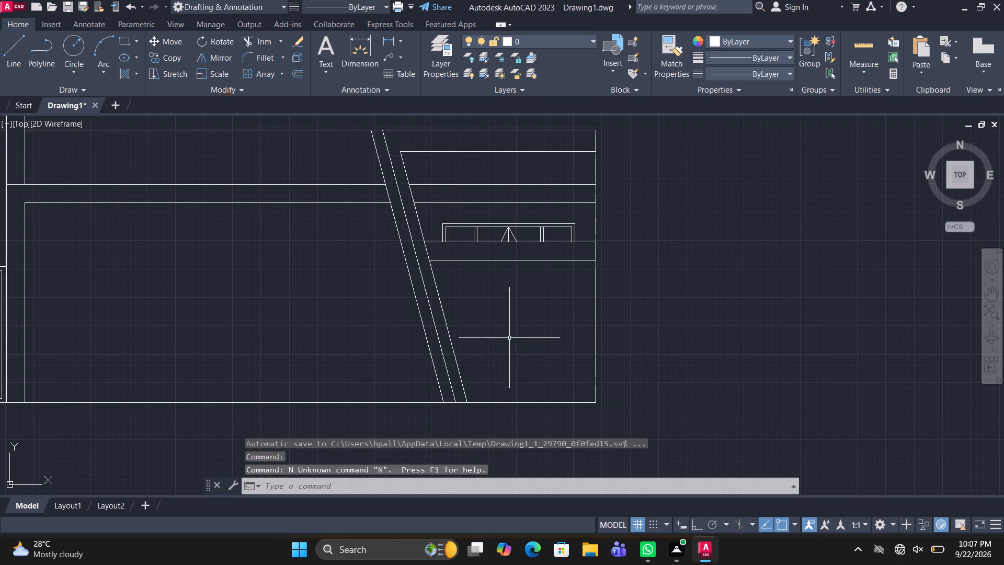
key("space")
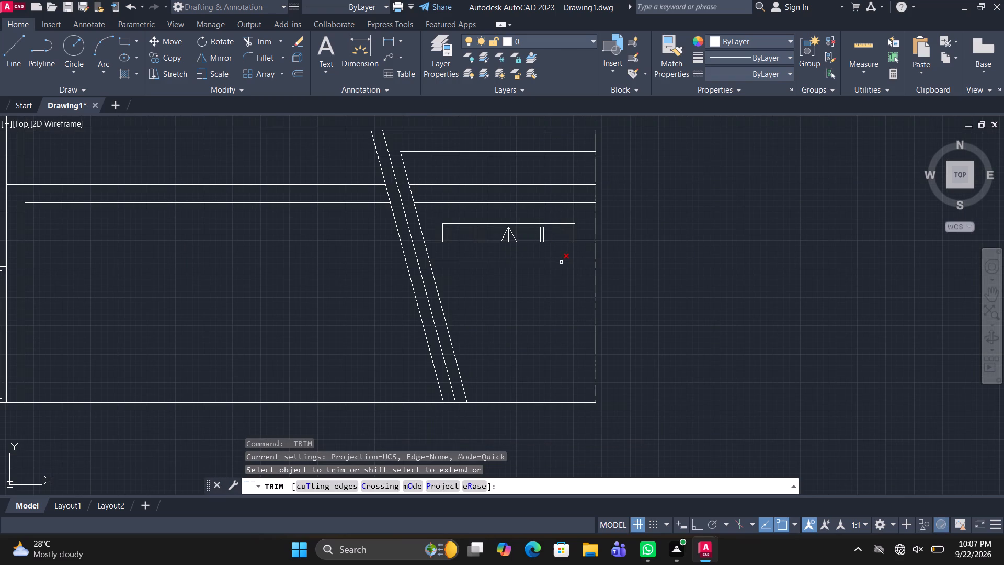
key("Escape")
Draw an N-shaped line outline hanging from the thin band's underside, with straight outer legs and an inner sloped line about 2'-10" at 105°.
type("L")
key("space")
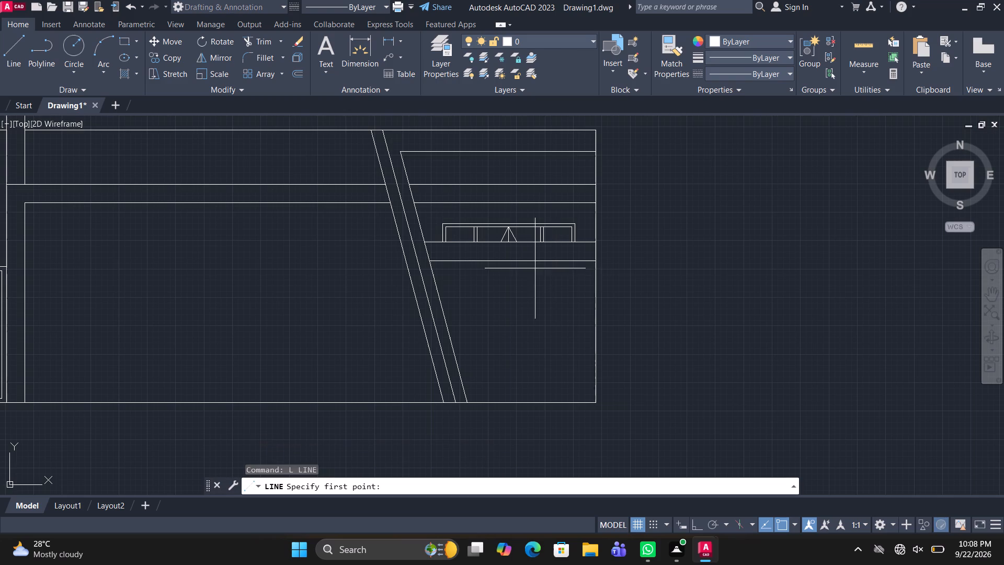
left_click(565, 262)
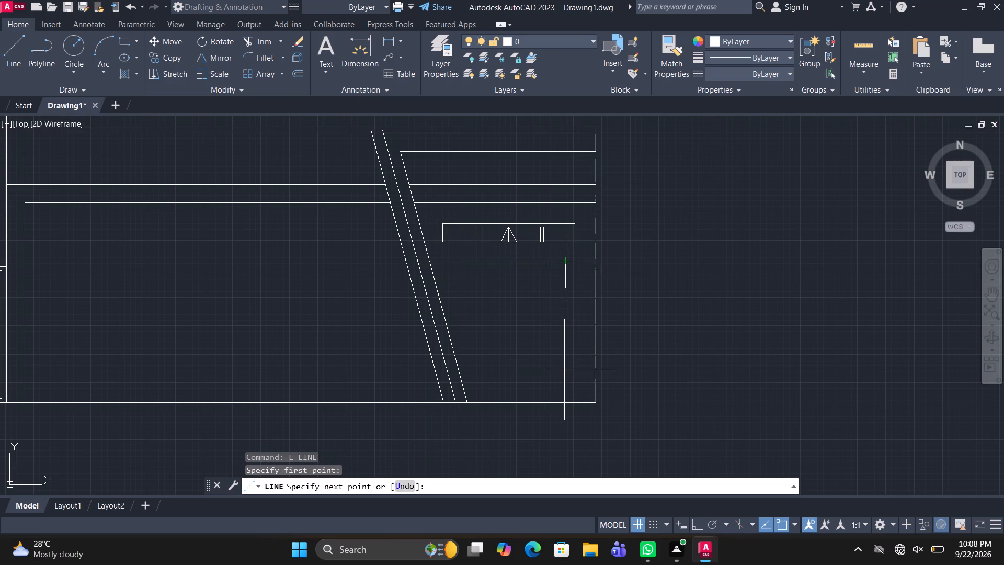
left_click_drag(690, 527, 695, 527)
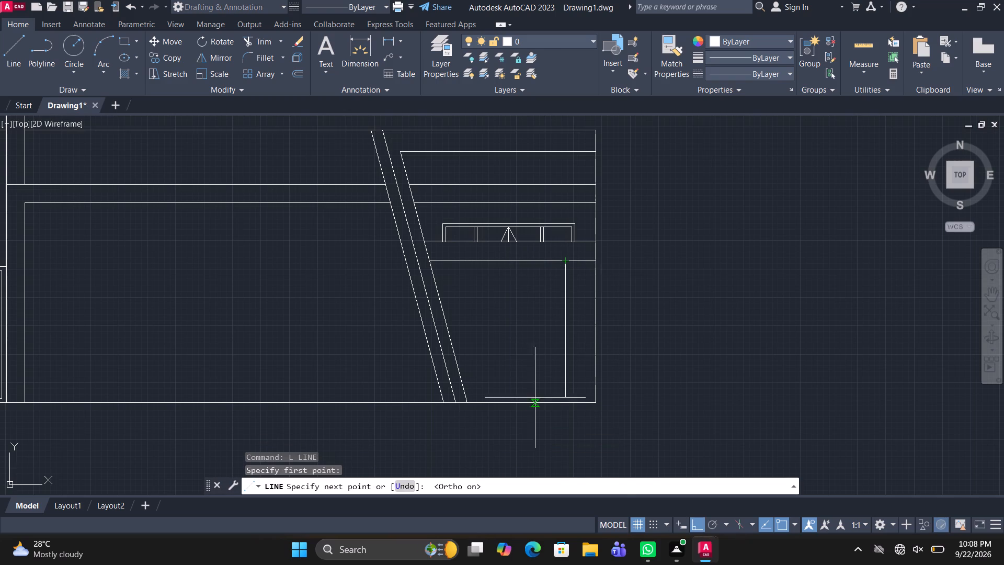
left_click(565, 354)
left_click(546, 355)
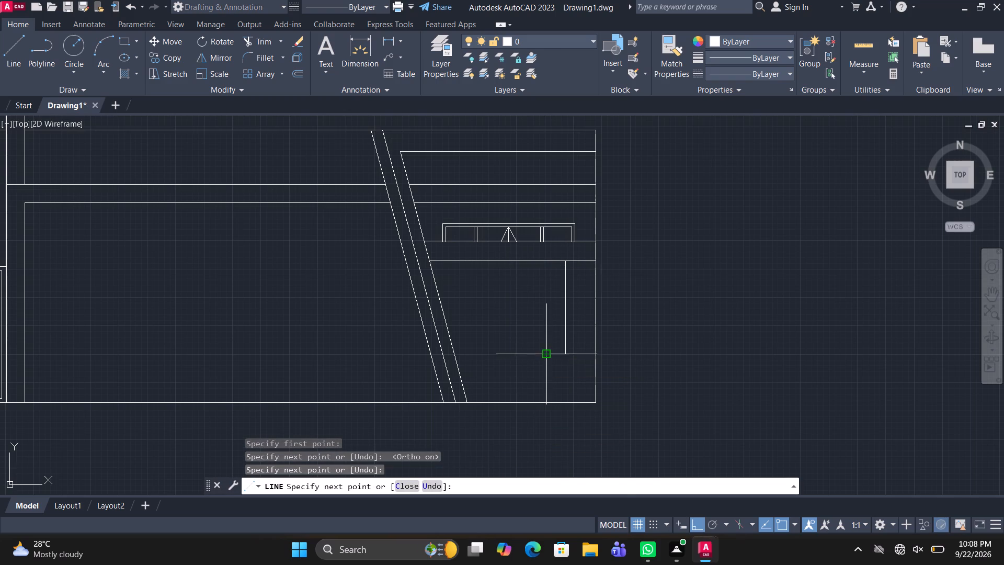
left_click(698, 525)
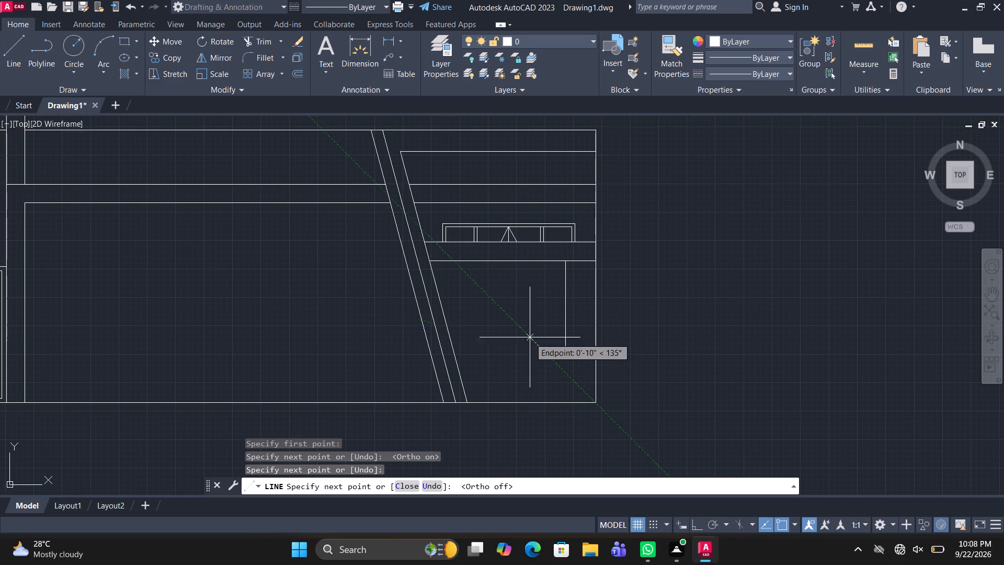
left_click(523, 281)
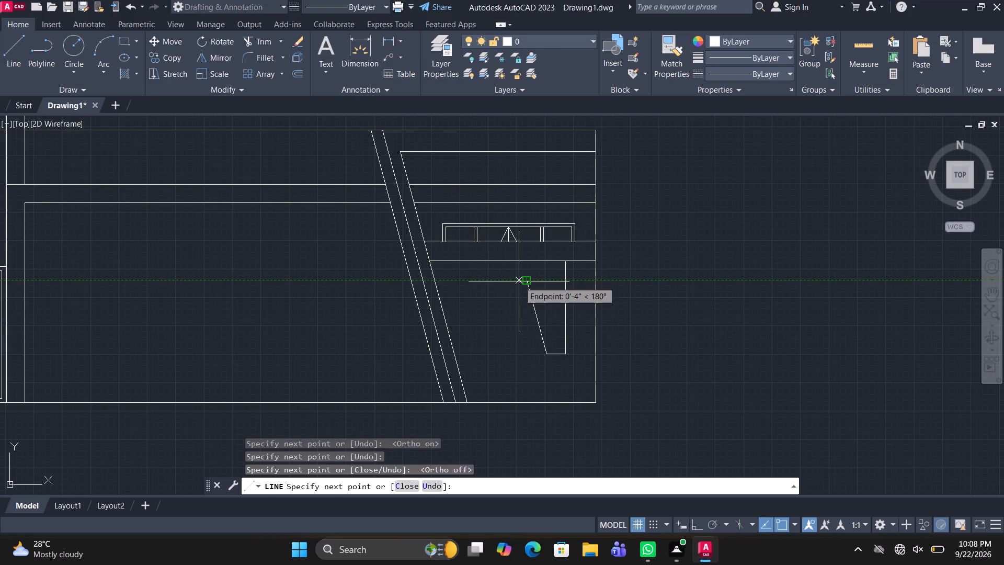
left_click(510, 281)
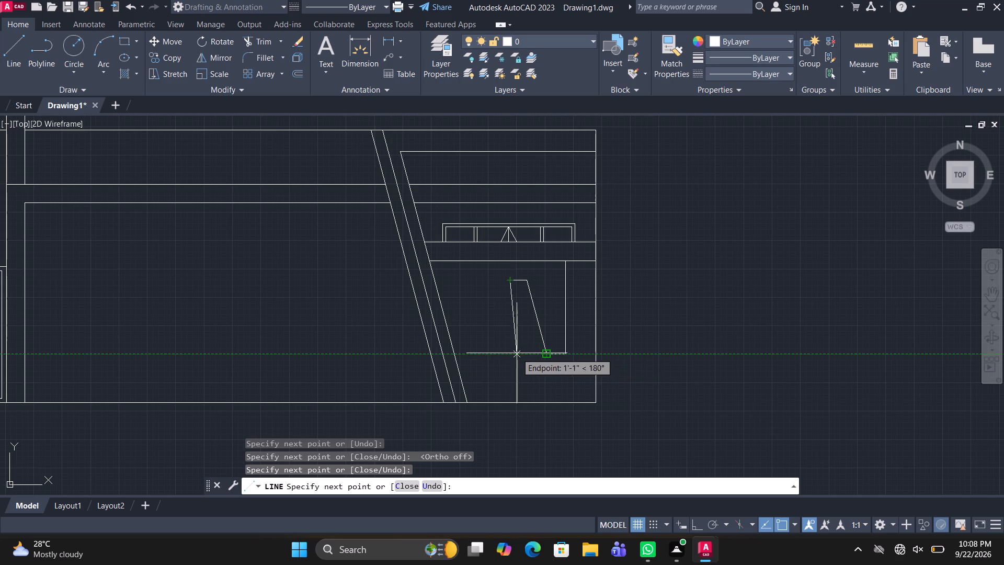
left_click(510, 353)
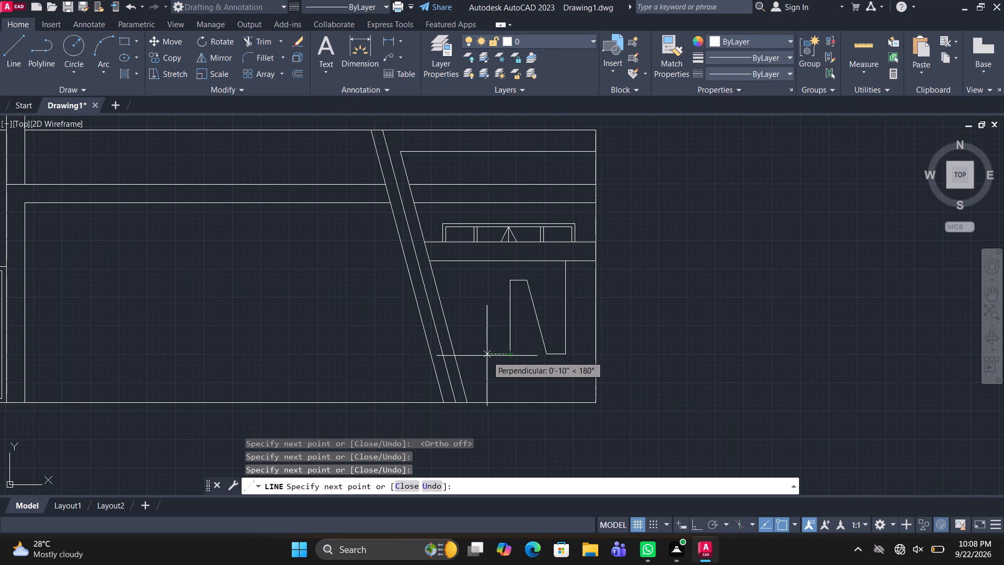
left_click(491, 355)
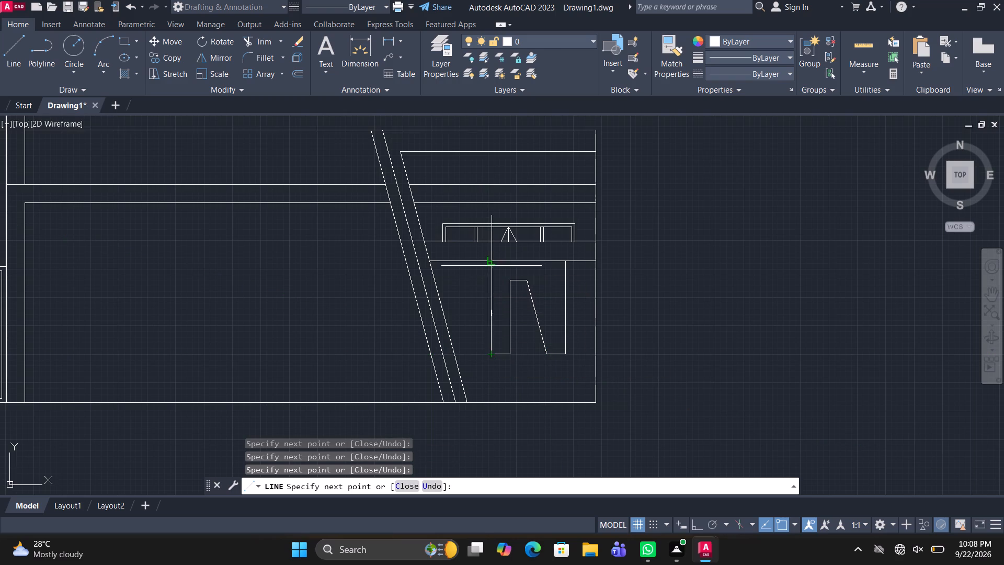
left_click(490, 264)
key("space")
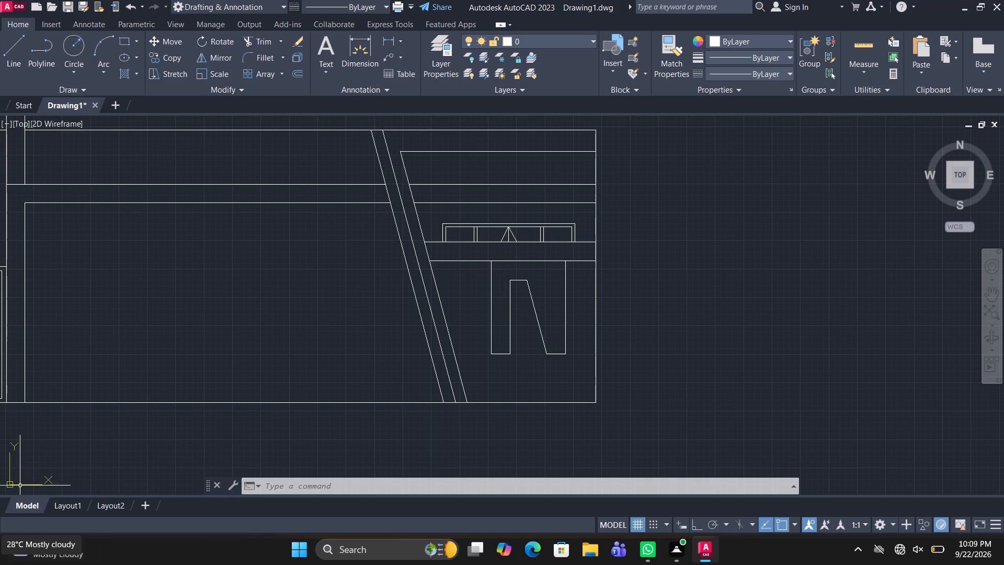
Offset the N-shaped outline's sloped line a short distance to its left, using a through point inside the opening.
scroll(555, 311, "up", 1)
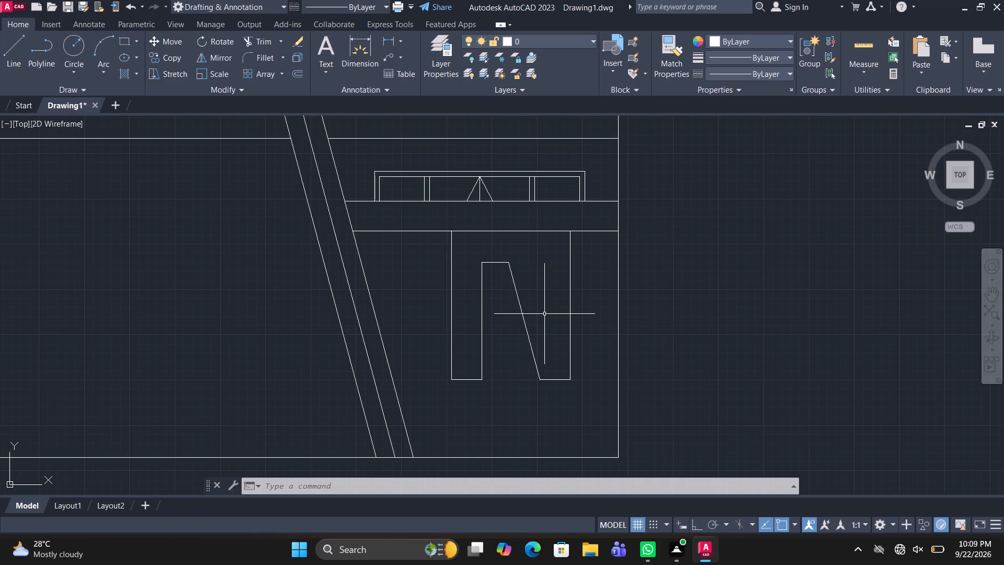
key("o")
key("space")
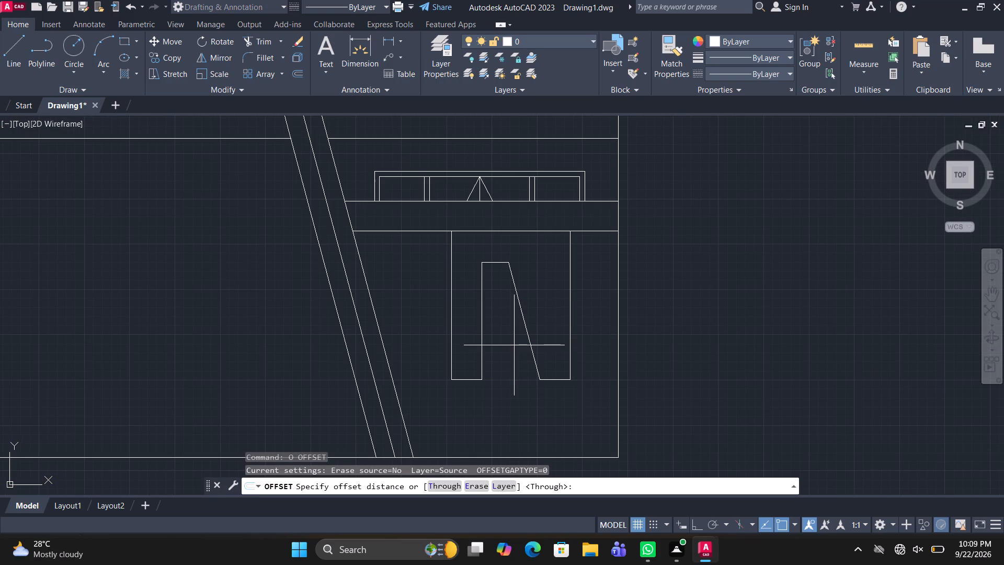
key("t")
key("space")
left_click(528, 340)
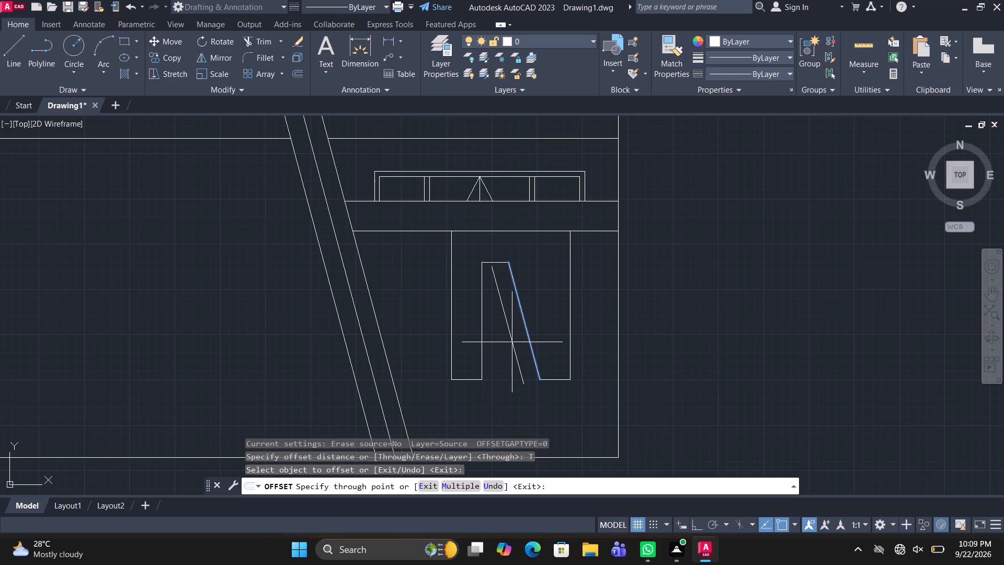
left_click(512, 342)
key("Escape")
Extend the offset sloped line and the bottom line to meet, then trim the overhang below and the short top piece between the sloped lines.
key("t")
key("r")
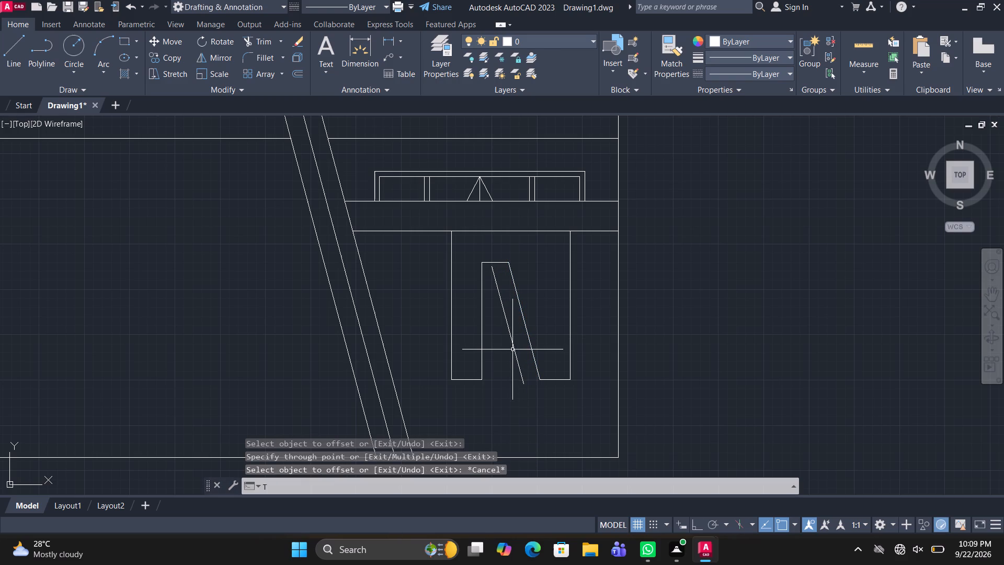
key("space")
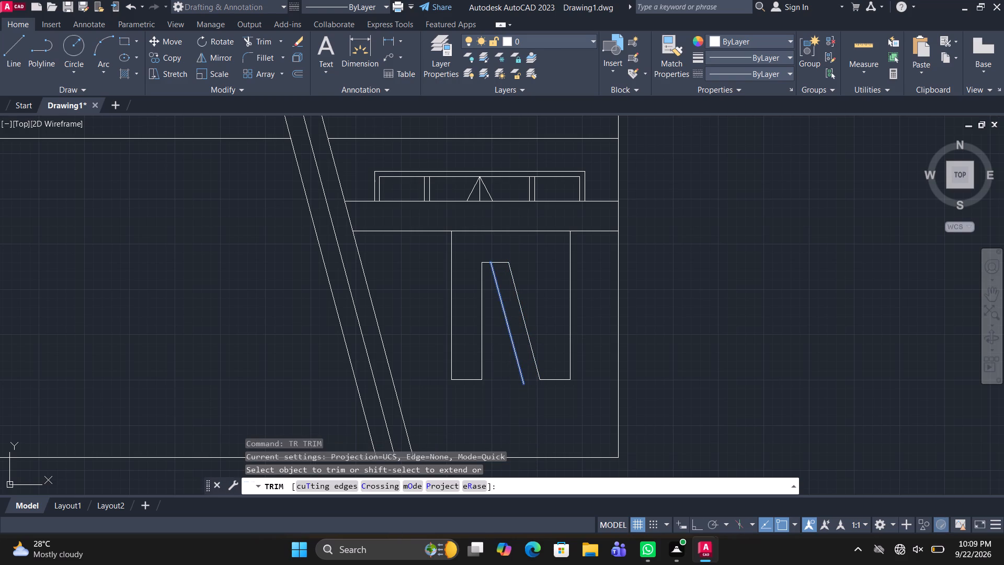
left_click(505, 316, "shift")
left_click(547, 381, "shift")
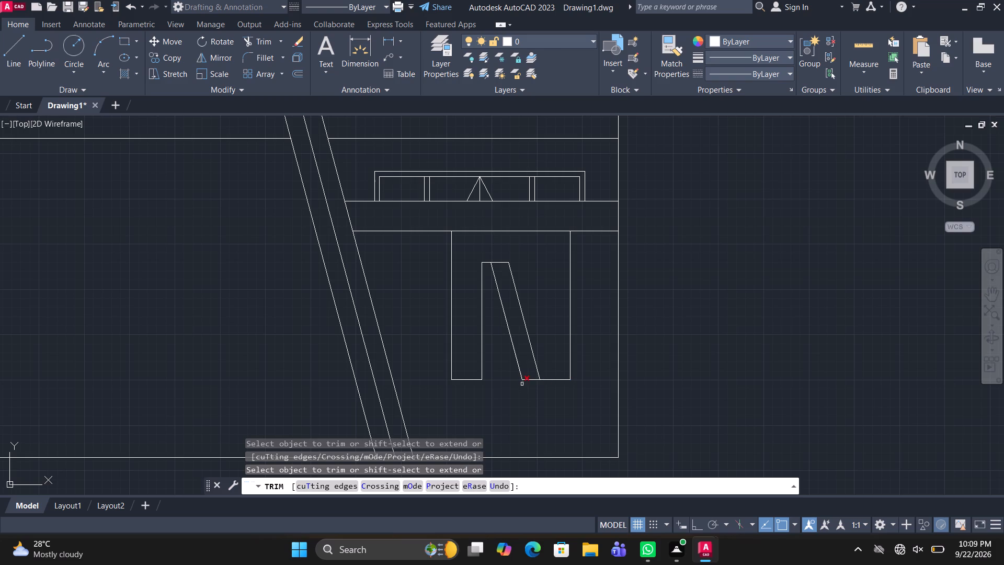
left_click(522, 384)
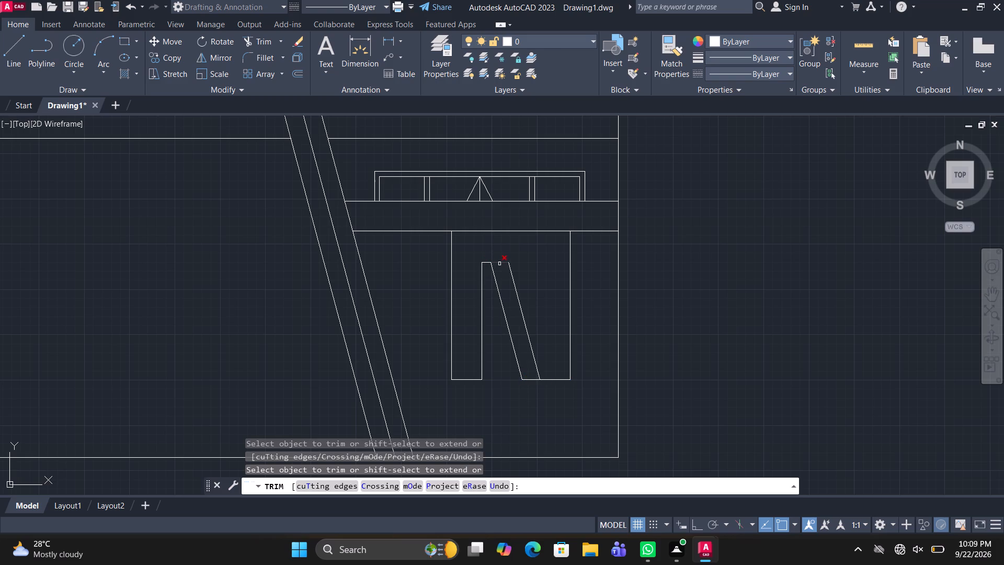
left_click(499, 264)
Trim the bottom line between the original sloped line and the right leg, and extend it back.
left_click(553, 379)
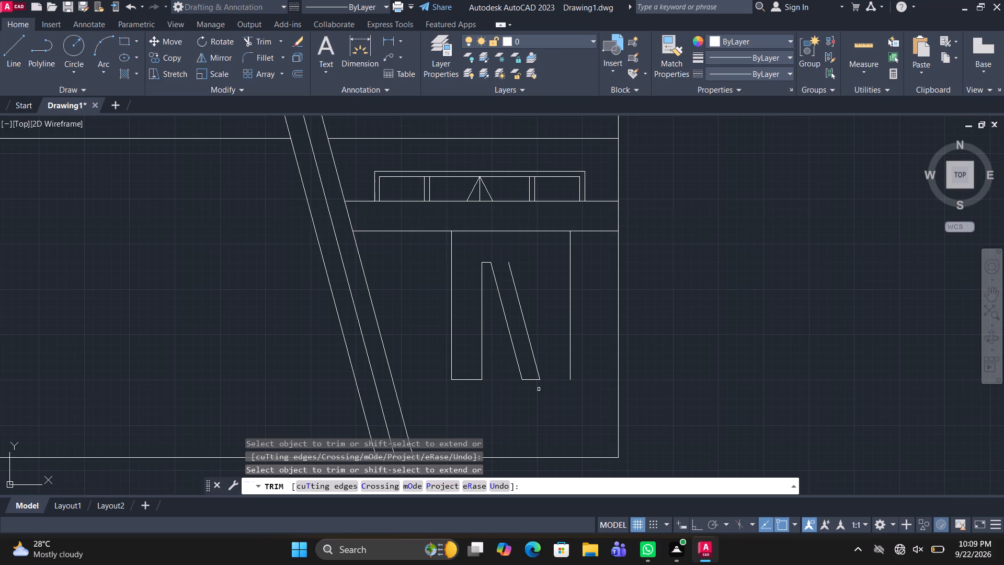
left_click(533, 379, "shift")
Extend the original sloped line upward to the underside of the thin band.
scroll(541, 286, "down", 1)
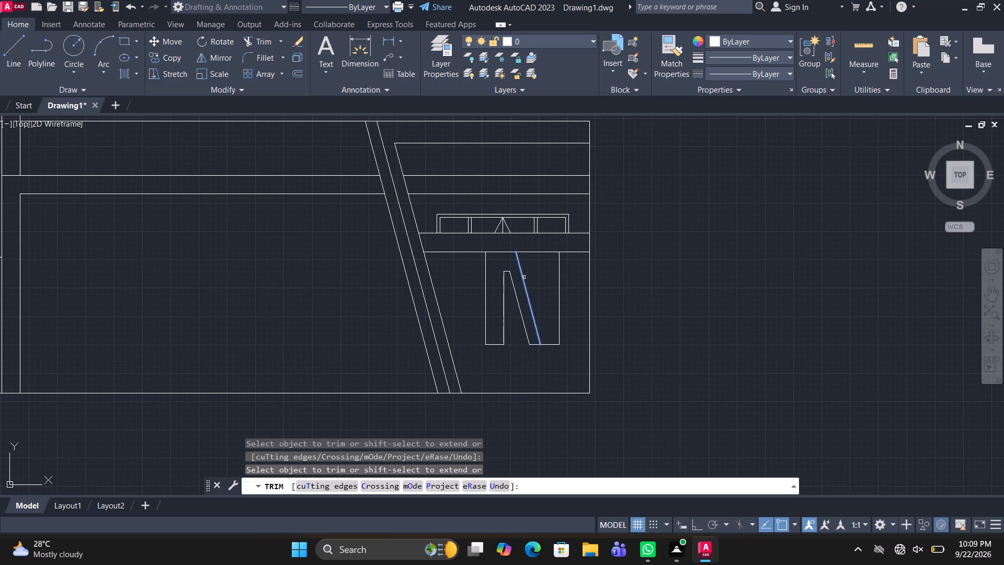
left_click(523, 278, "shift")
key("space")
Offset the outline's right vertical line a short distance inward, using a through point.
type("O")
key("space")
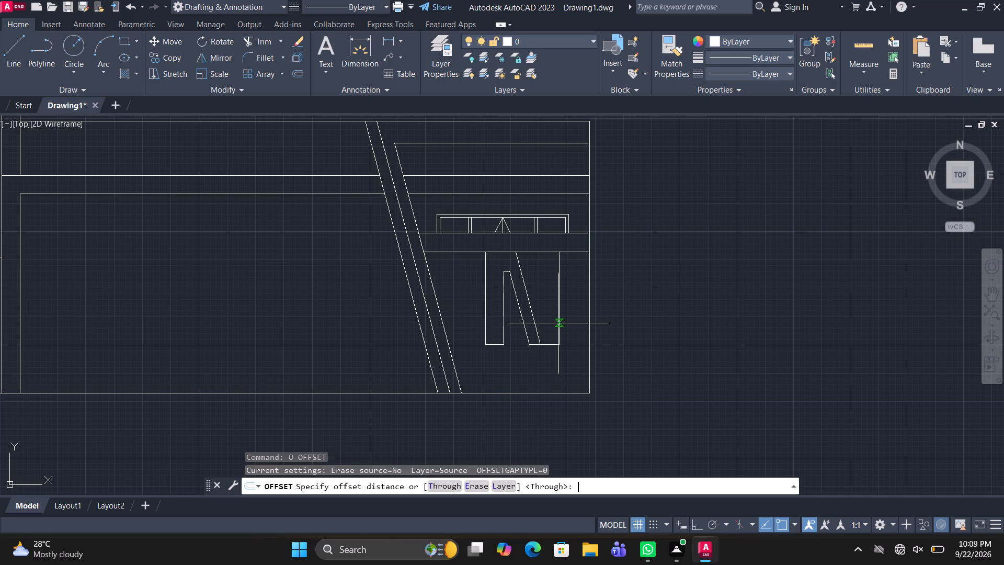
type("T")
key("space")
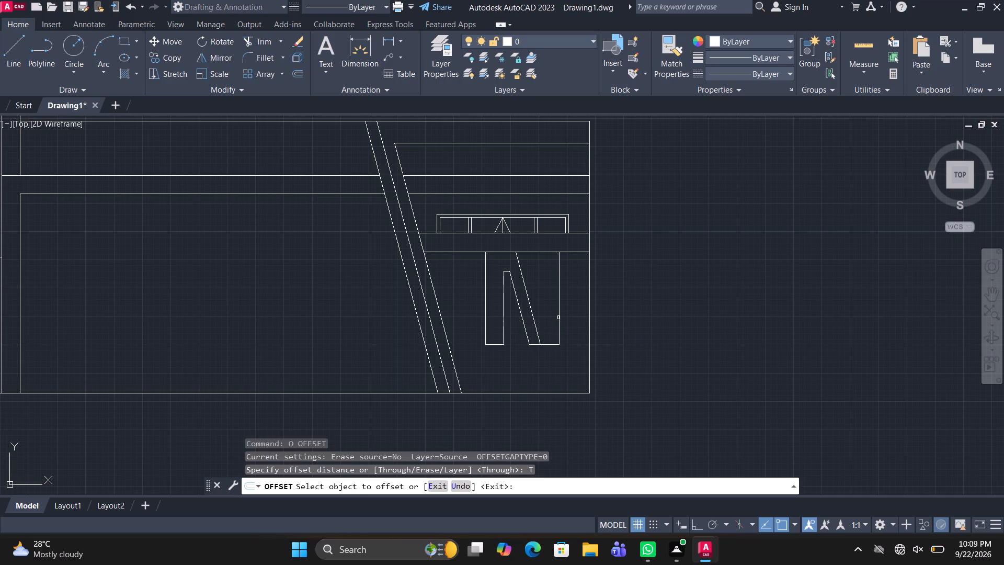
left_click(559, 318)
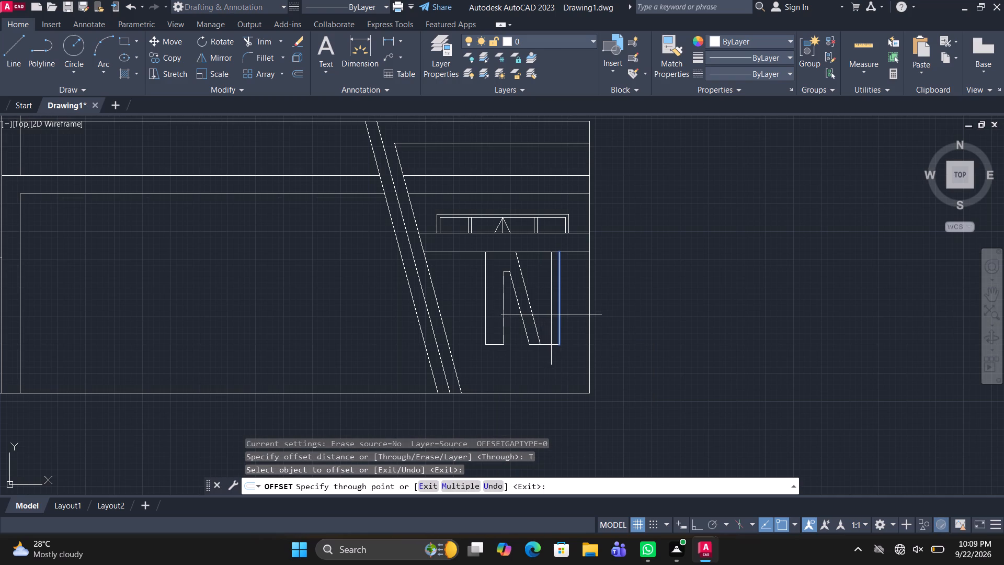
left_click(551, 314)
Offset the new inner vertical line a little further left, toward the sloped line, using a through point.
scroll(553, 323, "up", 2)
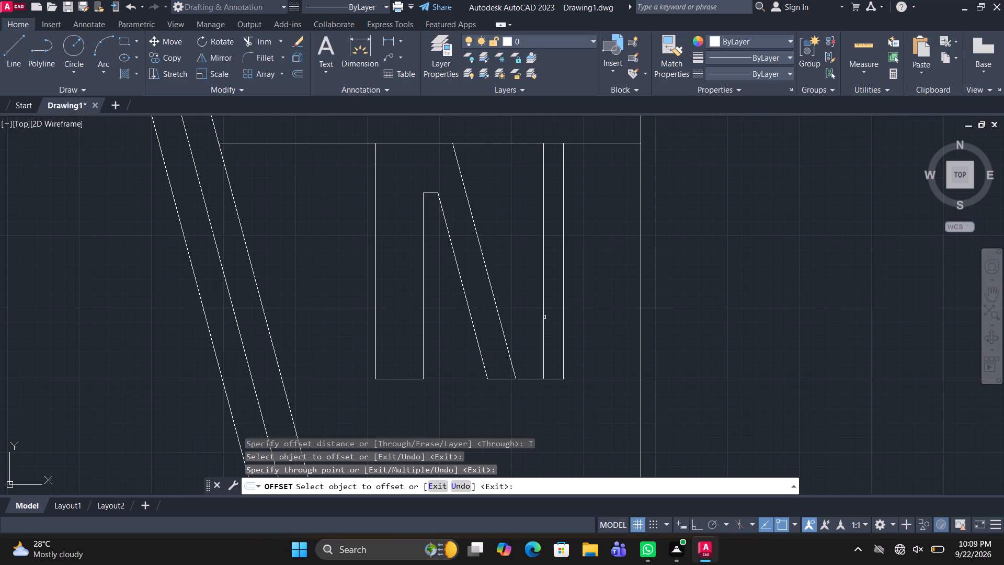
left_click(544, 317)
type("T")
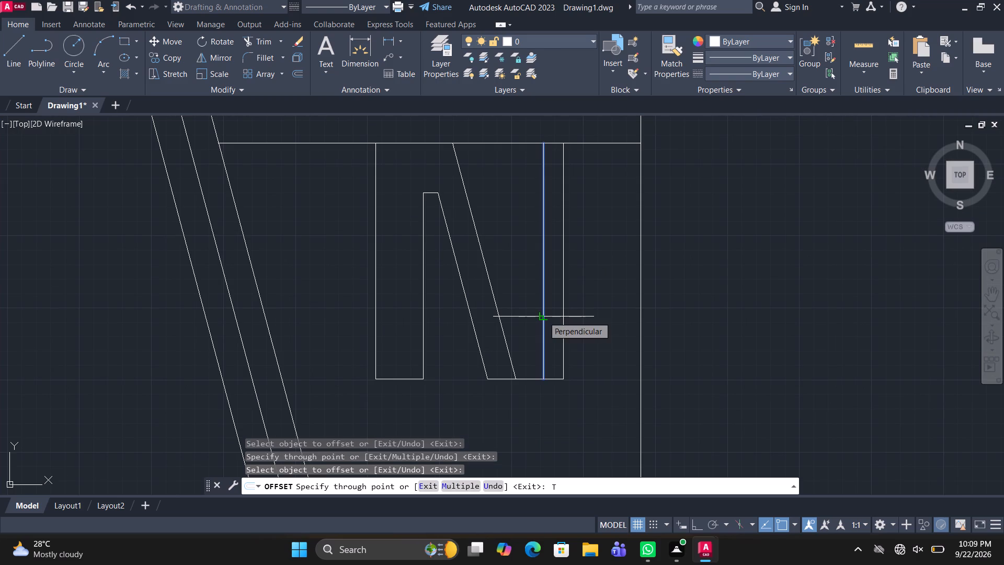
key("space")
left_click(542, 316)
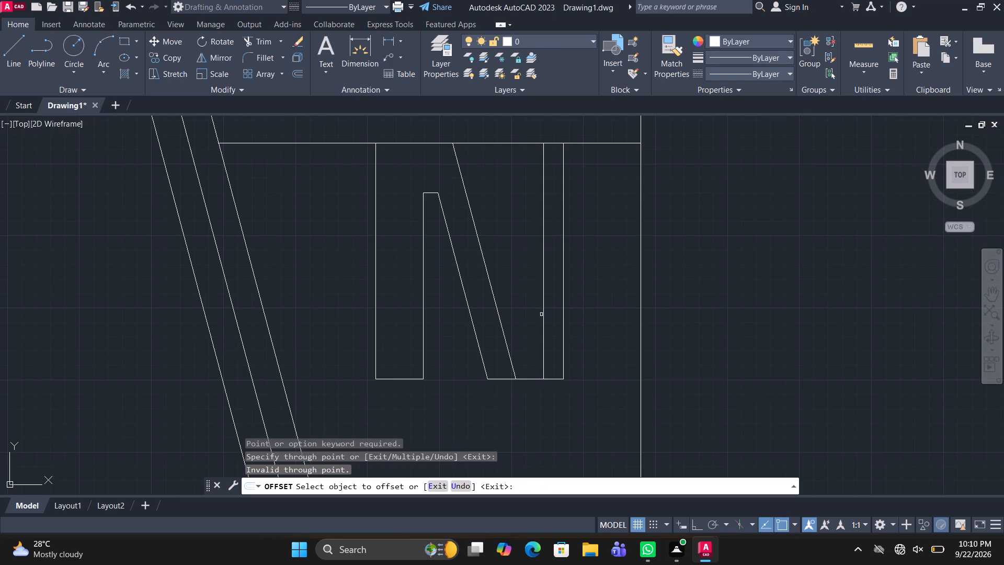
left_click(543, 314)
left_click(532, 313)
key("space")
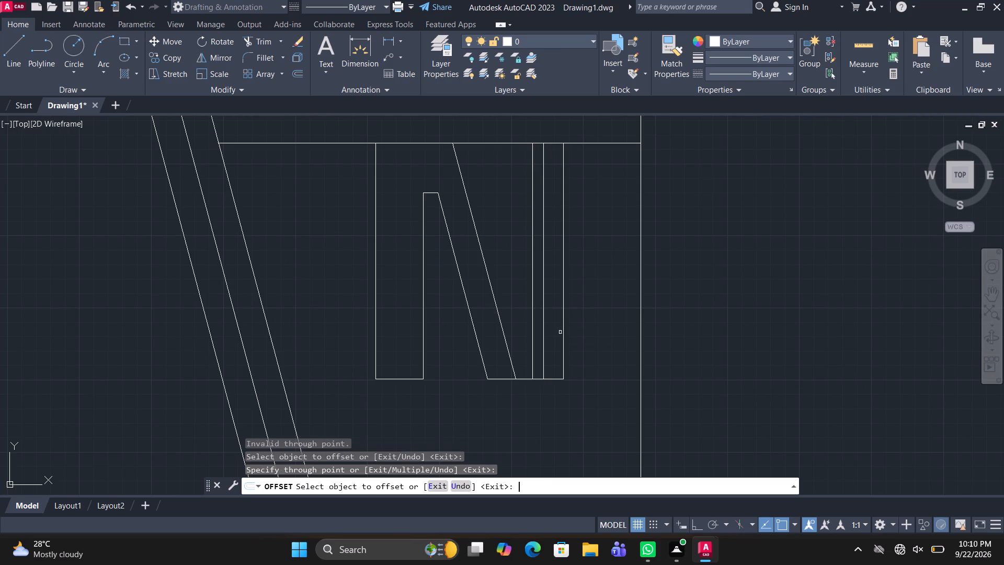
key("Escape")
Trim away the middle of the three vertical lines forming the N-shape's right leg.
key("t")
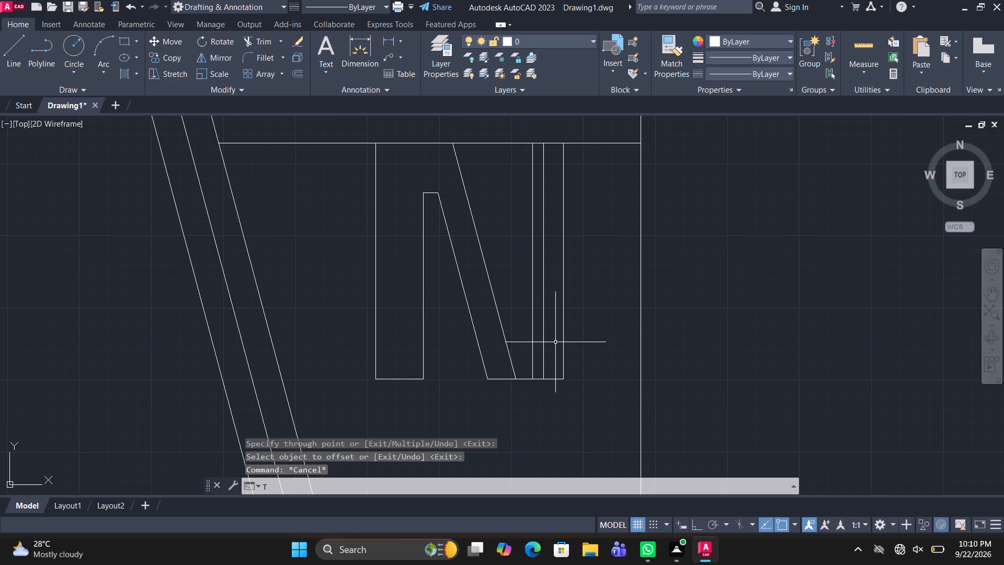
key("Escape")
key("t")
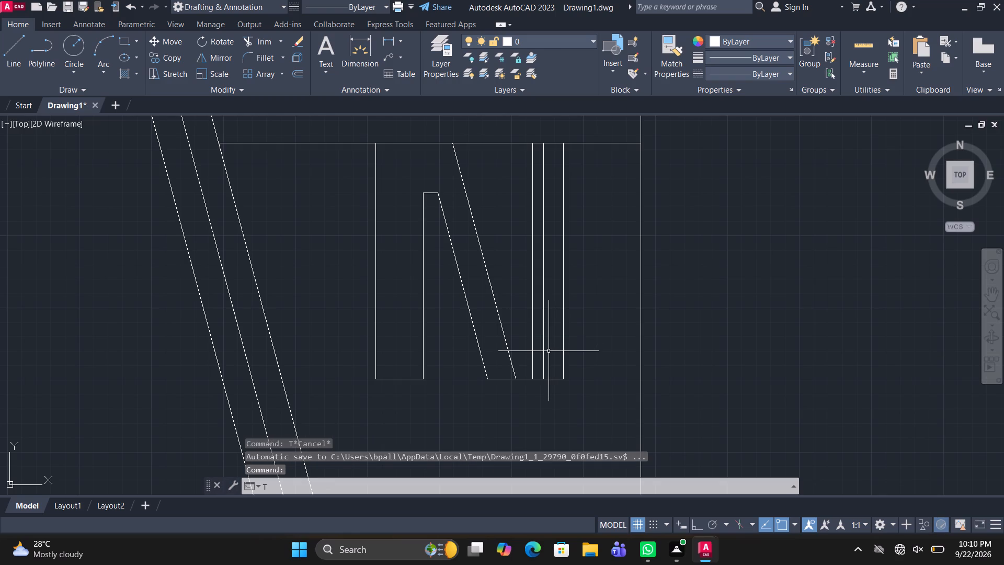
key("space")
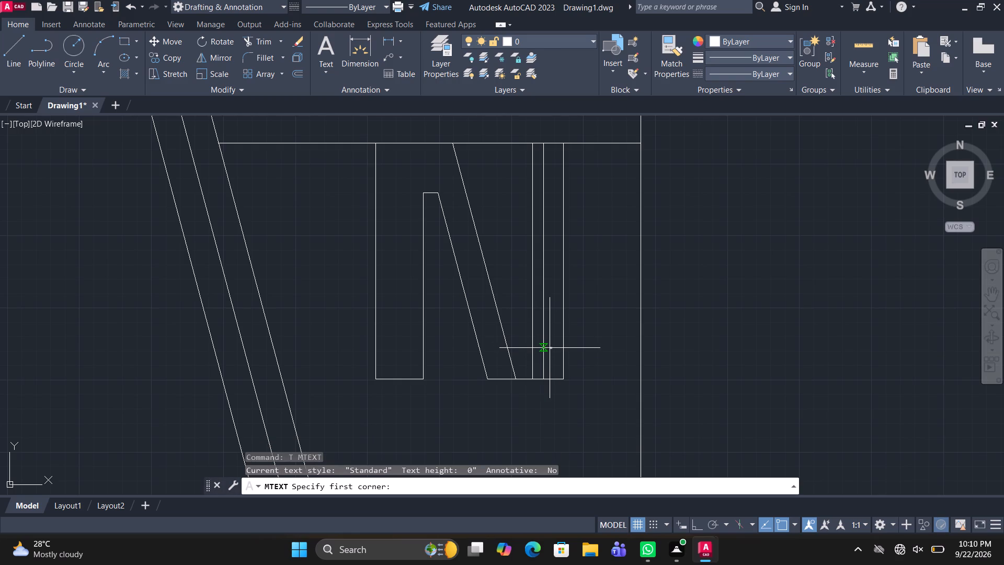
key("Escape")
type("TR")
key("space")
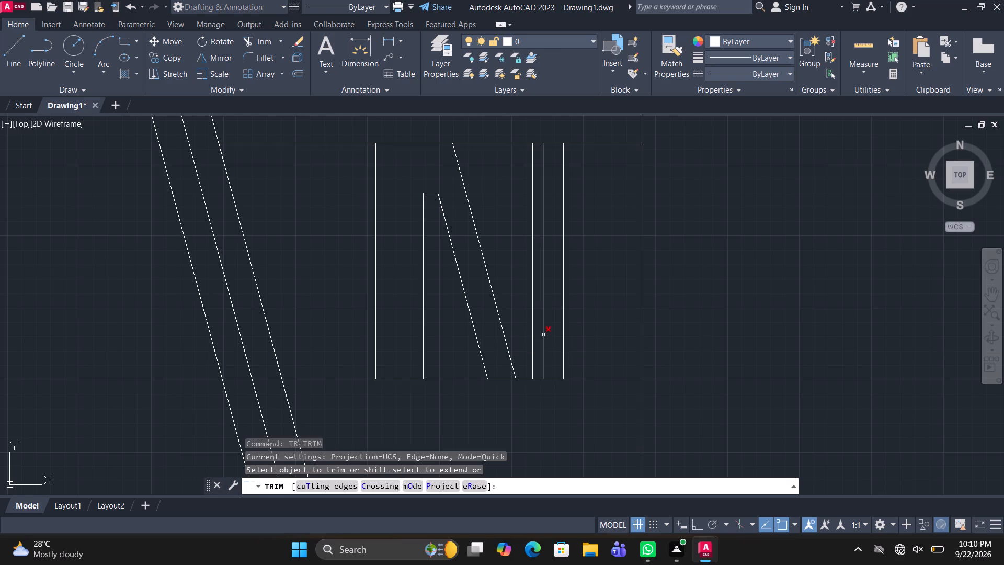
left_click(543, 335)
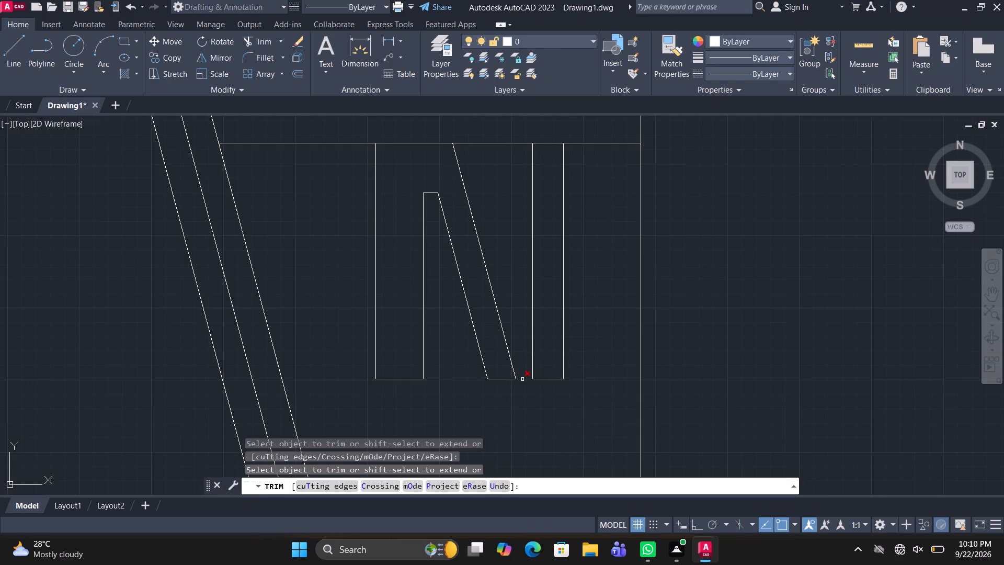
key("space")
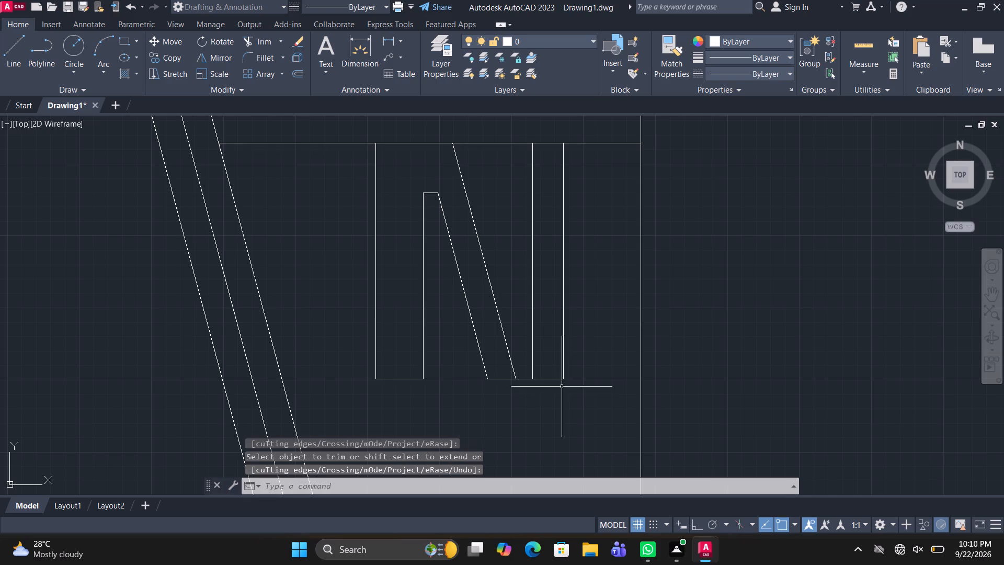
Examine the ground floor and the overall elevation up to the slatted rounded bay.
scroll(562, 385, "down", 1)
key("grave")
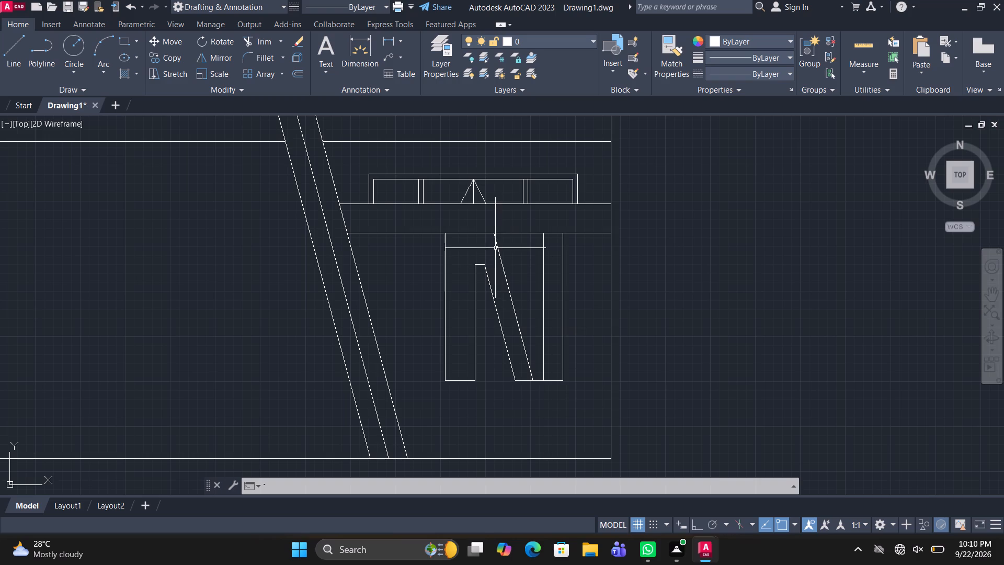
middle_click_drag(515, 245, 542, 255)
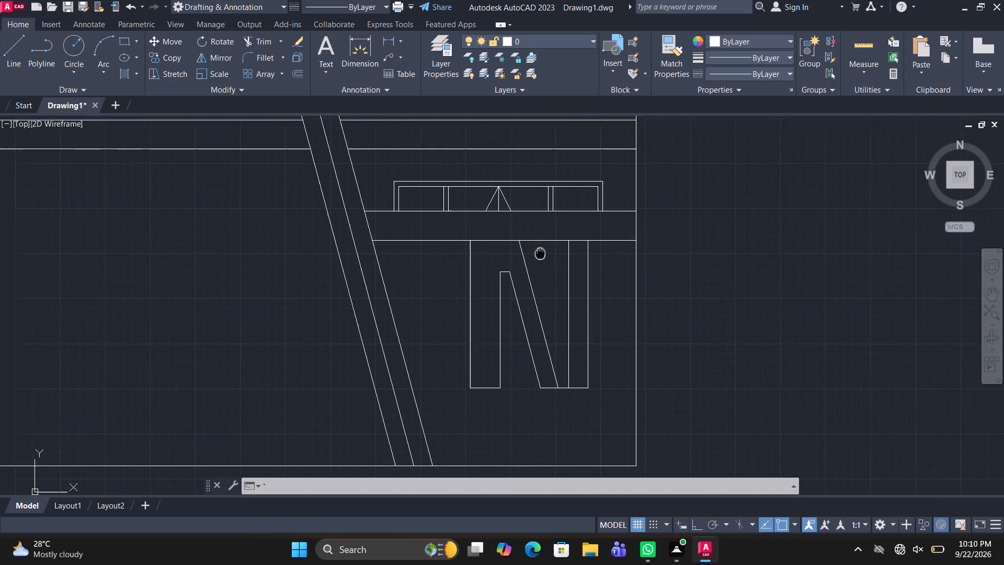
middle_click_drag(542, 255, 569, 286)
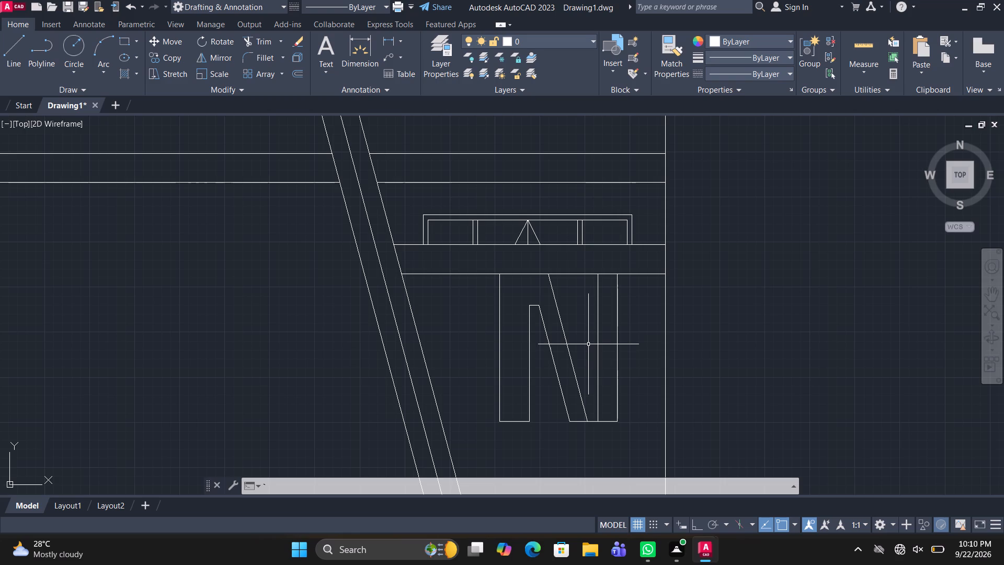
scroll(540, 353, "down", 2)
middle_click_drag(460, 357, 497, 307)
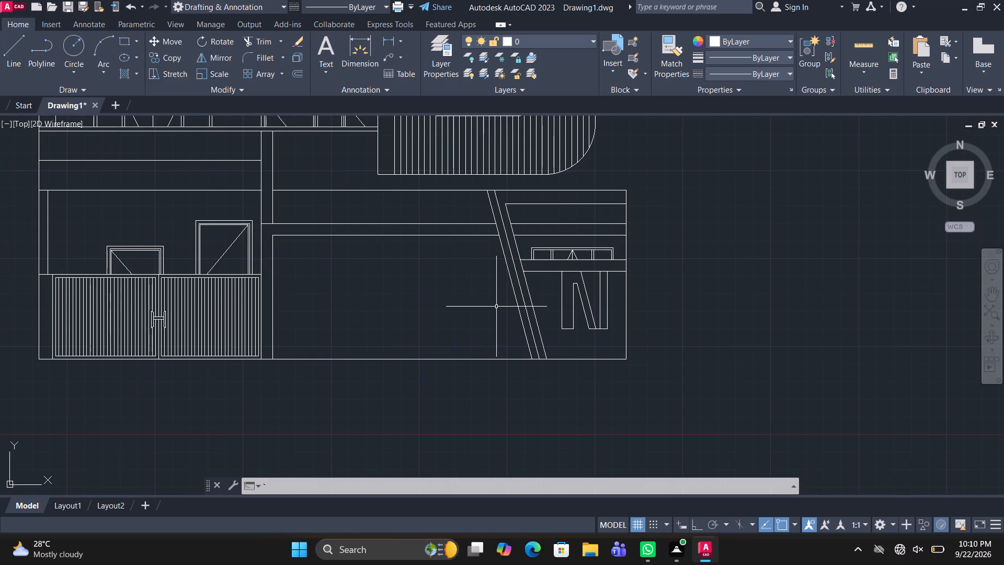
middle_click_drag(459, 336, 550, 284)
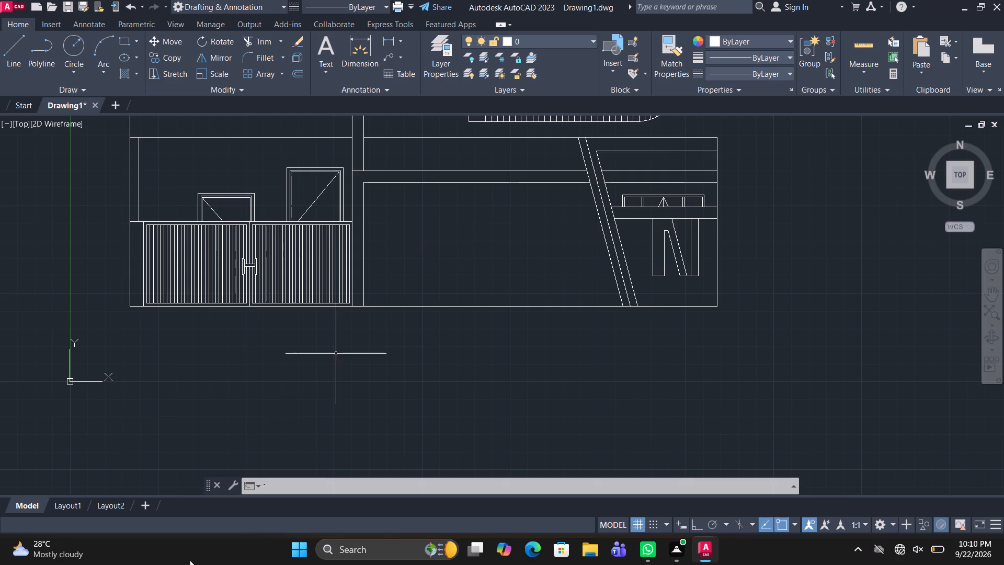
scroll(596, 332, "down", 2)
scroll(653, 233, "up", 1)
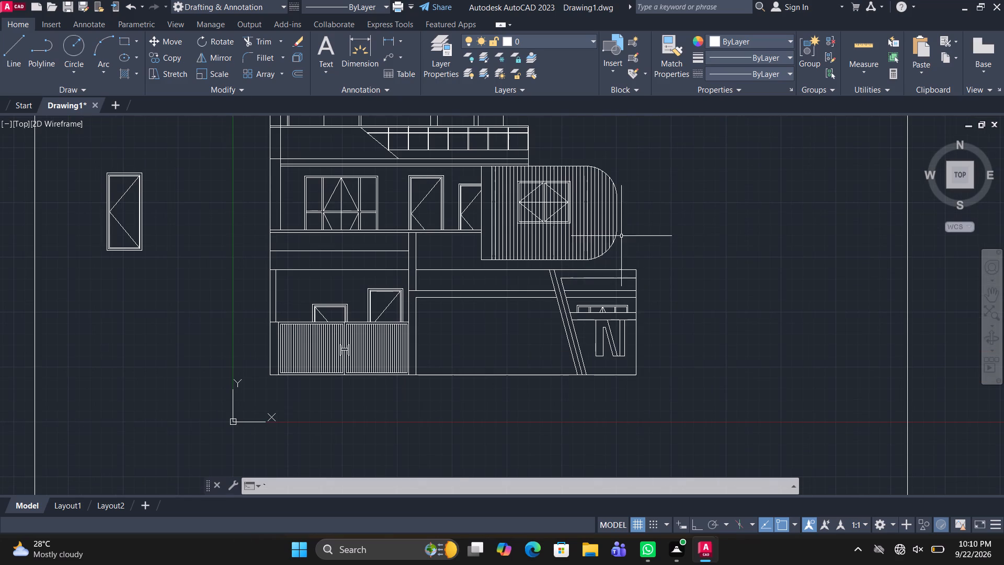
middle_click_drag(620, 240, 601, 278)
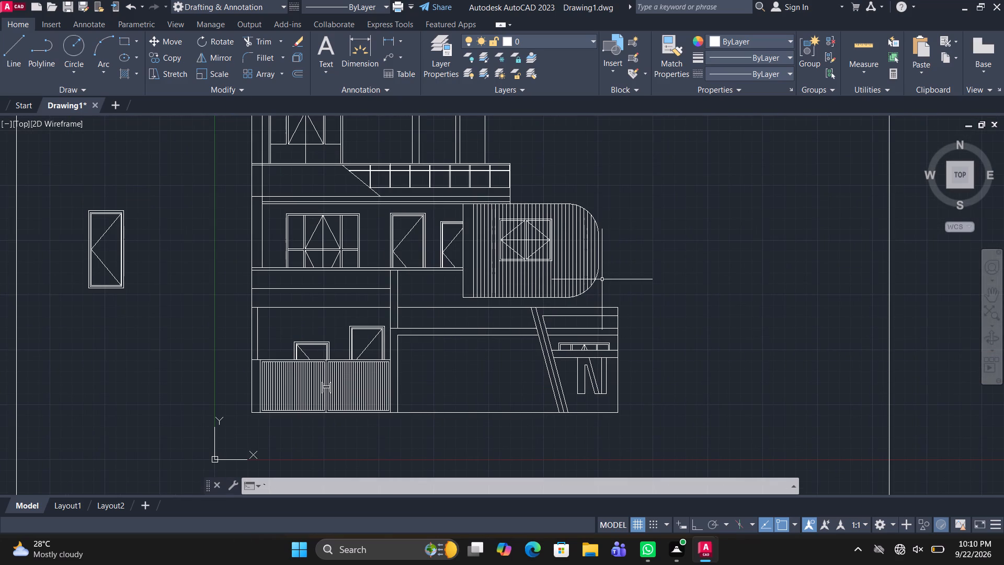
Offset the slatted rounded bay's top edge and upper curved corner outward by 2".
type("O")
key("space")
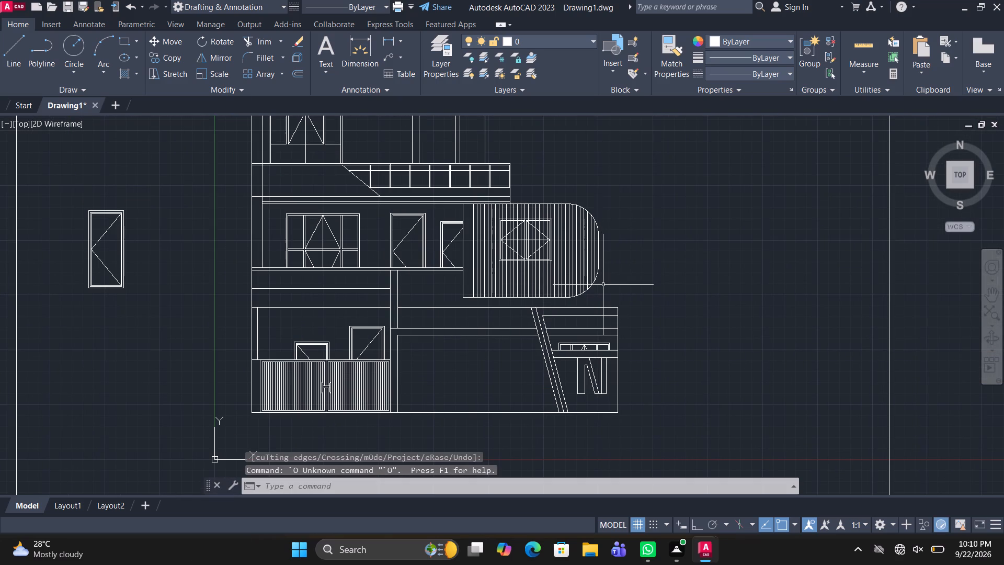
type("O")
key("space")
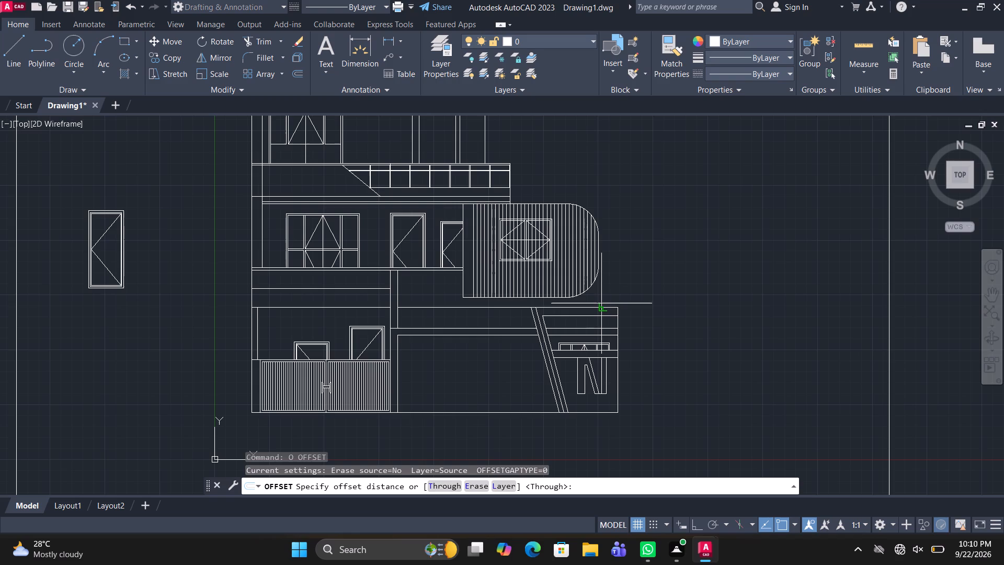
key("2")
key("shift+quotedbl")
key("Return")
scroll(557, 213, "up", 1)
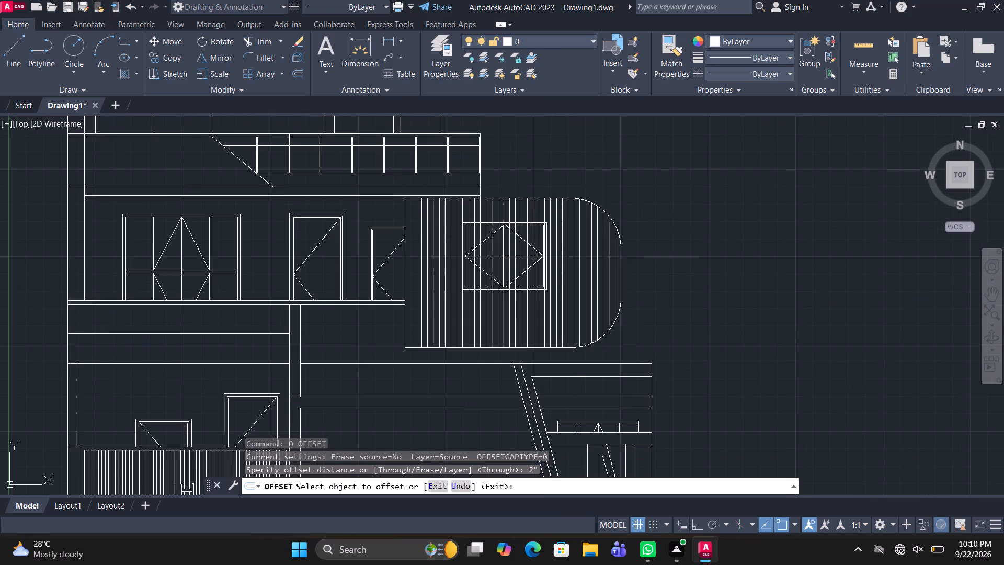
left_click(549, 198)
scroll(547, 185, "up", 3)
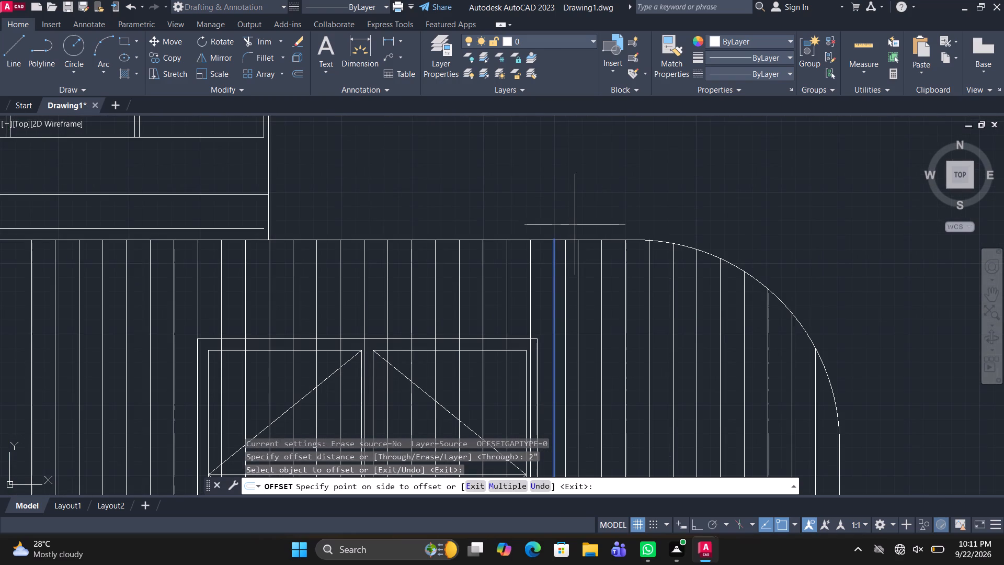
key("Escape")
key("space")
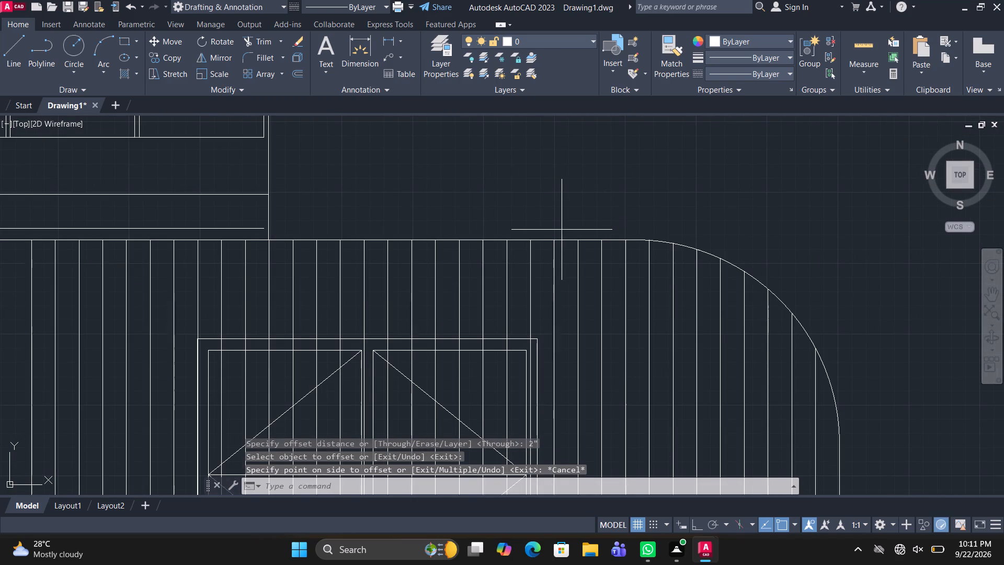
key("space")
left_click(515, 240)
left_click(518, 216)
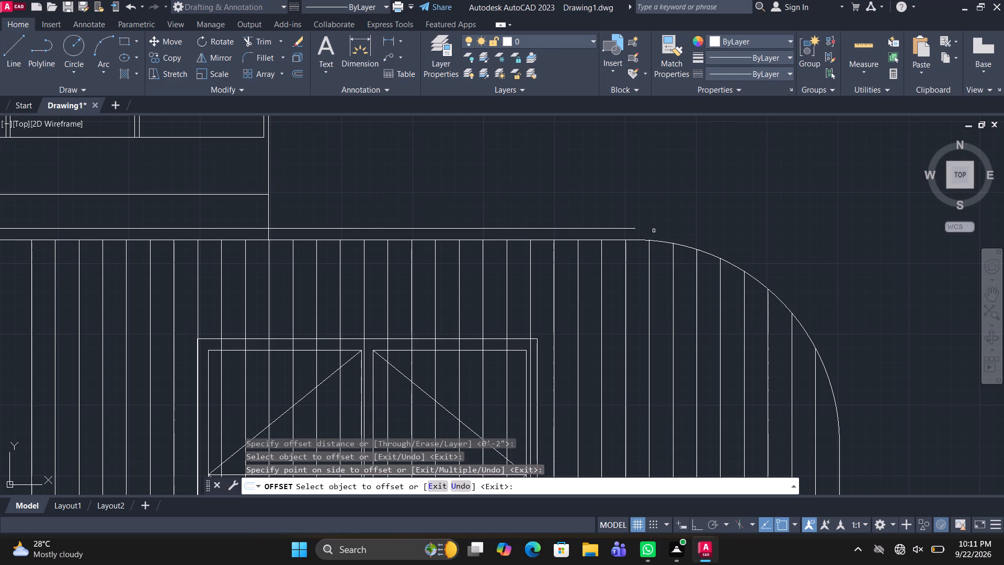
left_click(682, 243)
left_click(701, 235)
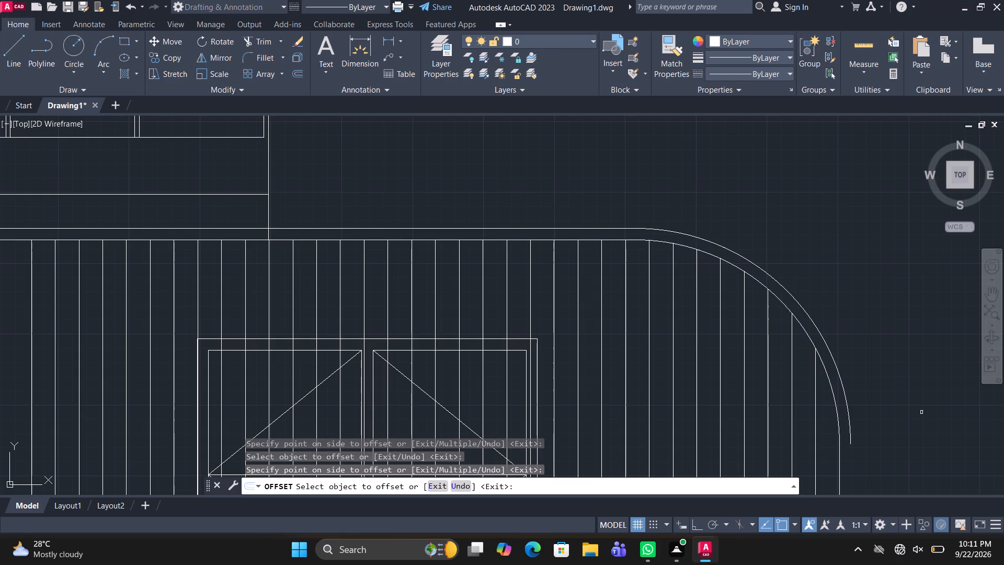
Offset the rounded bay's outer vertical edge, lower curved corner, bottom edge and straight inner side edge outward by 2".
scroll(881, 392, "down", 2)
middle_click_drag(881, 421, 747, 301)
scroll(740, 333, "up", 2)
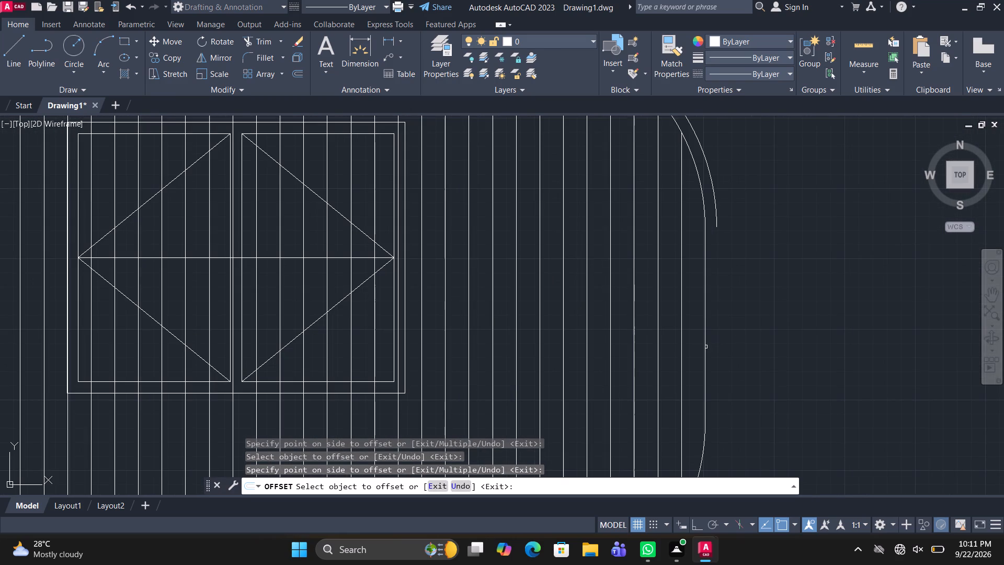
left_click(706, 347)
left_click(727, 345)
middle_click_drag(757, 385, 747, 275)
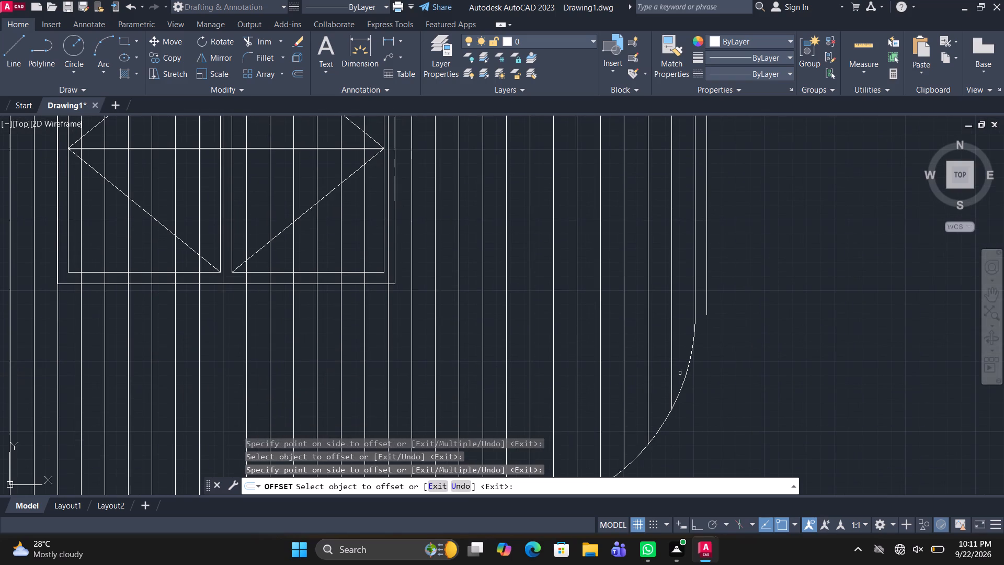
left_click(688, 373)
left_click(704, 386)
scroll(716, 391, "down", 3)
middle_click_drag(731, 410, 719, 326)
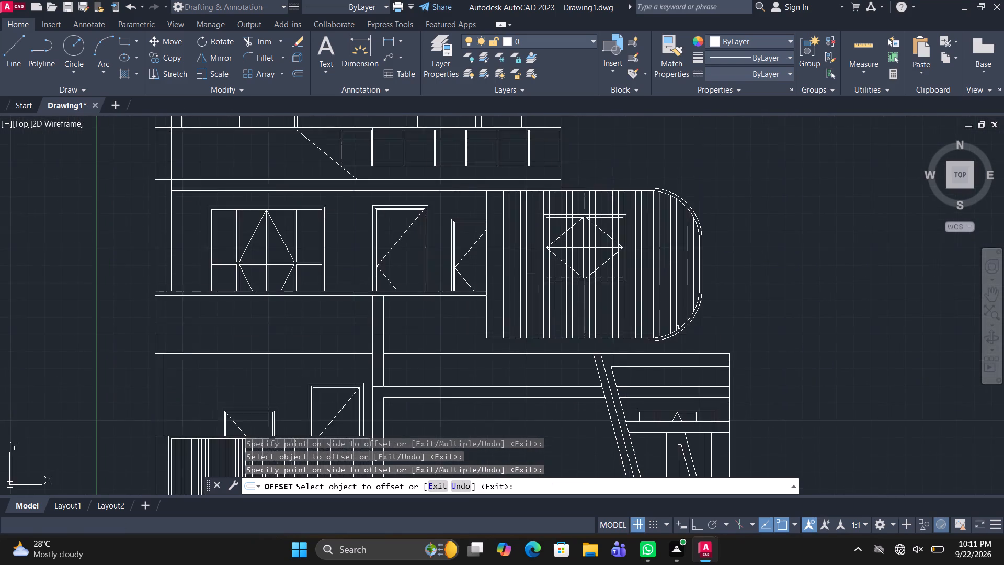
scroll(632, 344, "up", 2)
left_click(631, 331)
left_click(631, 341)
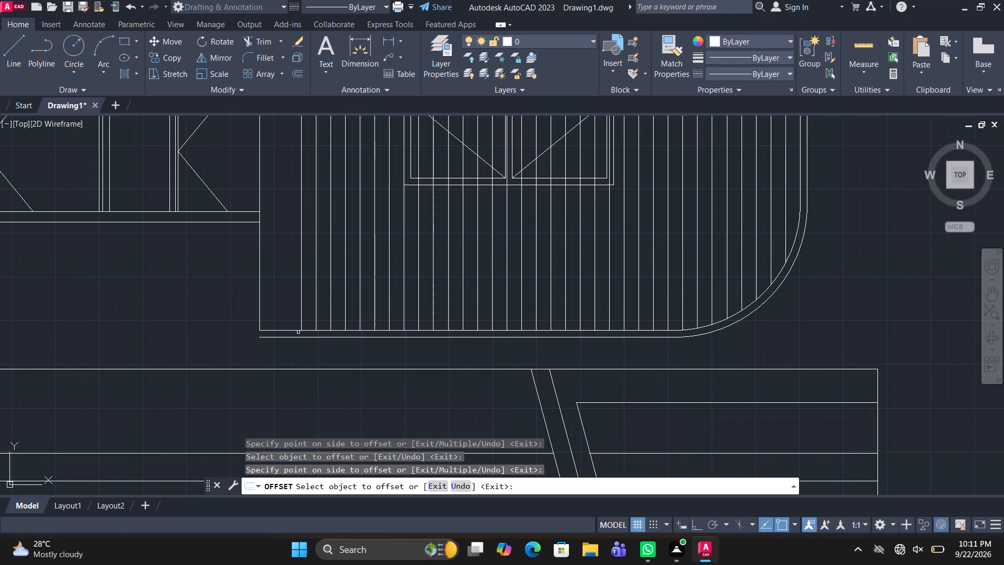
left_click(258, 274)
left_click(235, 276)
key("Escape")
Extend the bay's offset side and bottom lines to meet at the square lower corner, trimming the excess below it.
key("t")
key("r")
key("space")
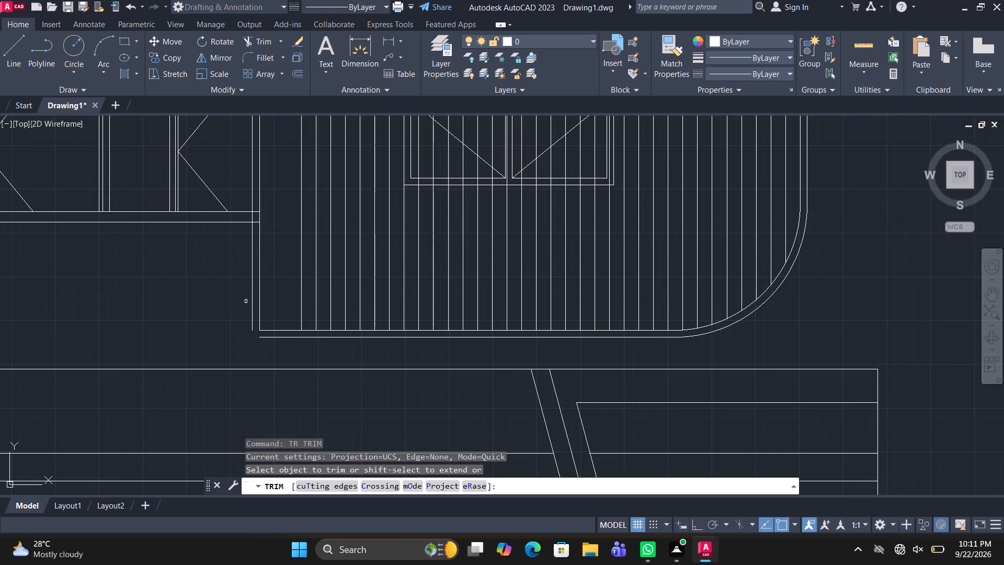
left_click(254, 302, "shift")
left_click(269, 336, "shift")
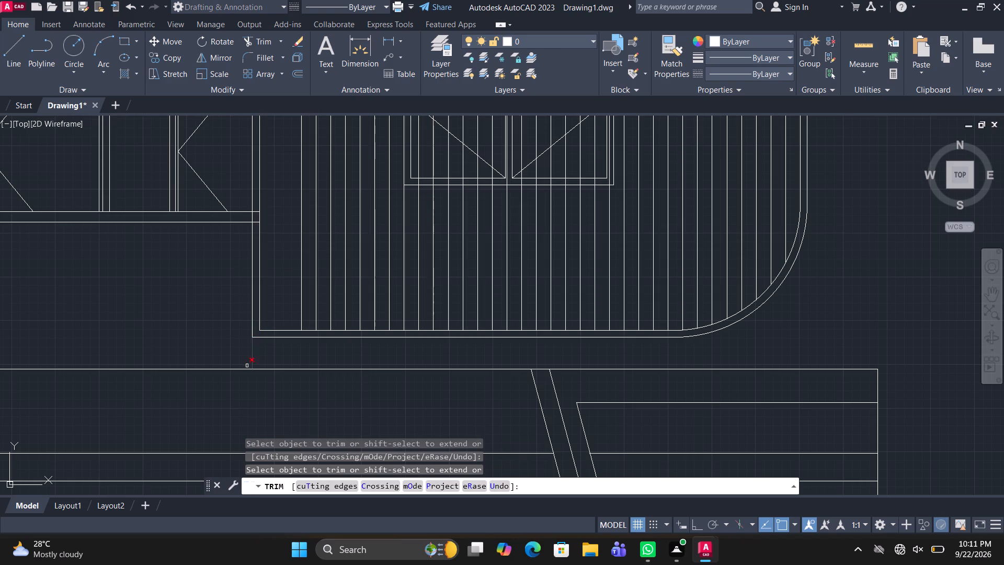
left_click_drag(265, 355, 227, 351)
scroll(858, 359, "down", 3)
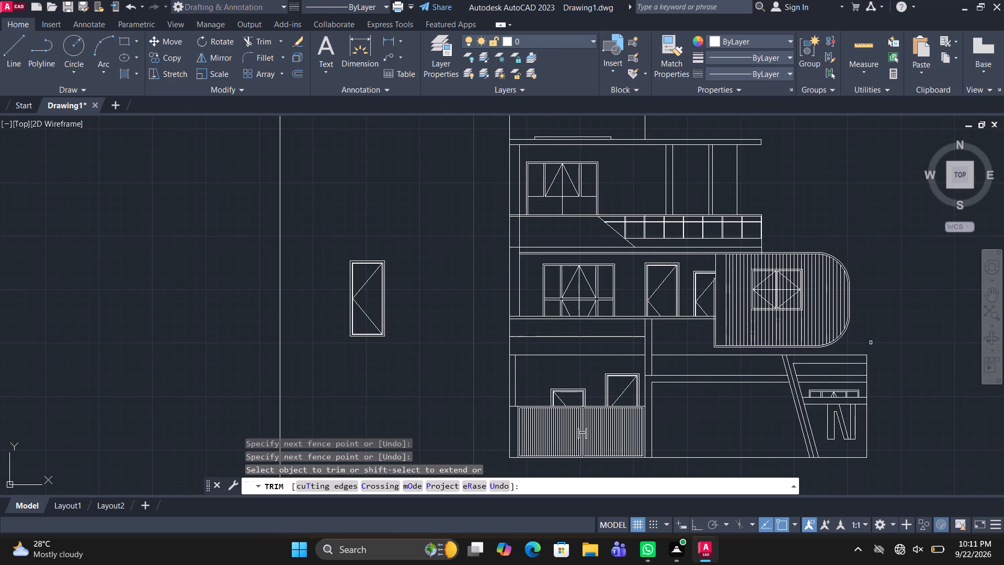
middle_click_drag(873, 343, 799, 327)
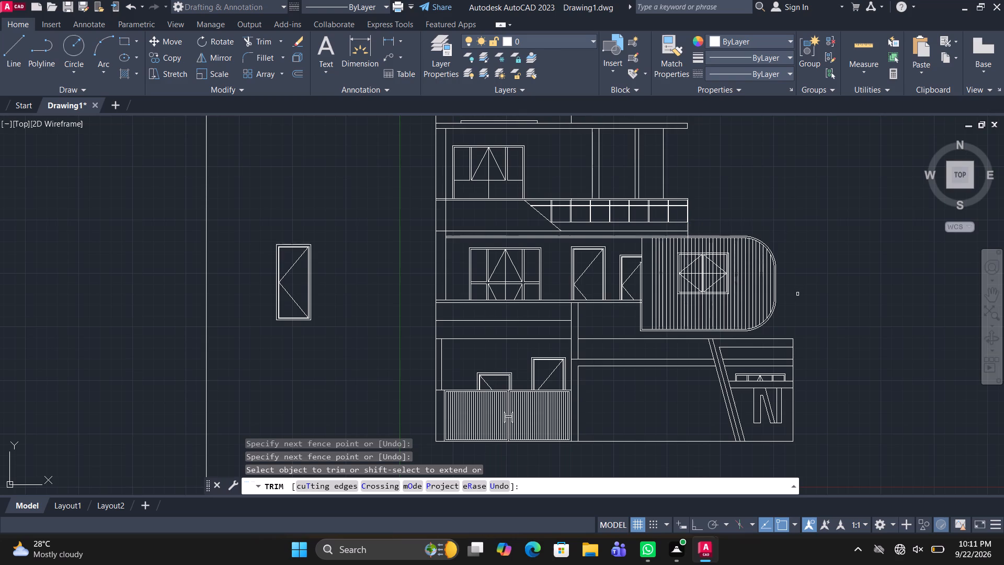
key("Escape")
With Ortho on, draw a line from the balcony parapet's lower outer corner horizontally past the rounded bay and down to the ground-floor roof line.
type("L")
key("space")
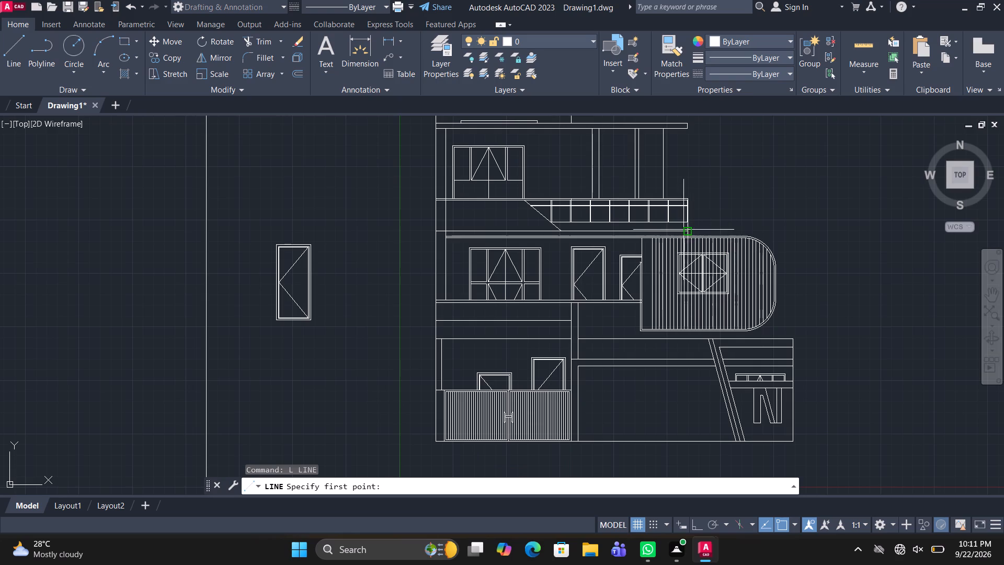
scroll(683, 230, "up", 1)
left_click(688, 232)
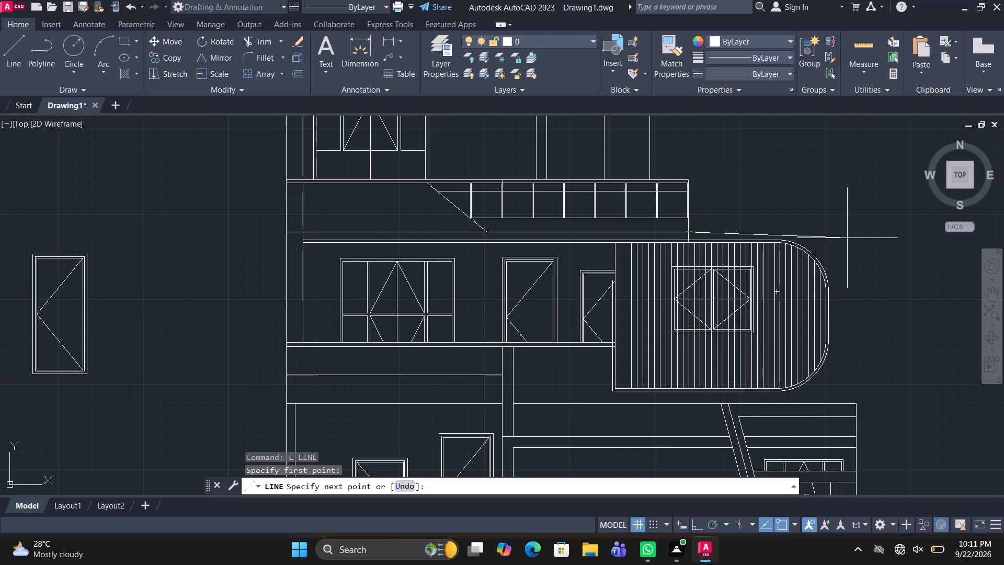
left_click_drag(699, 524, 697, 518)
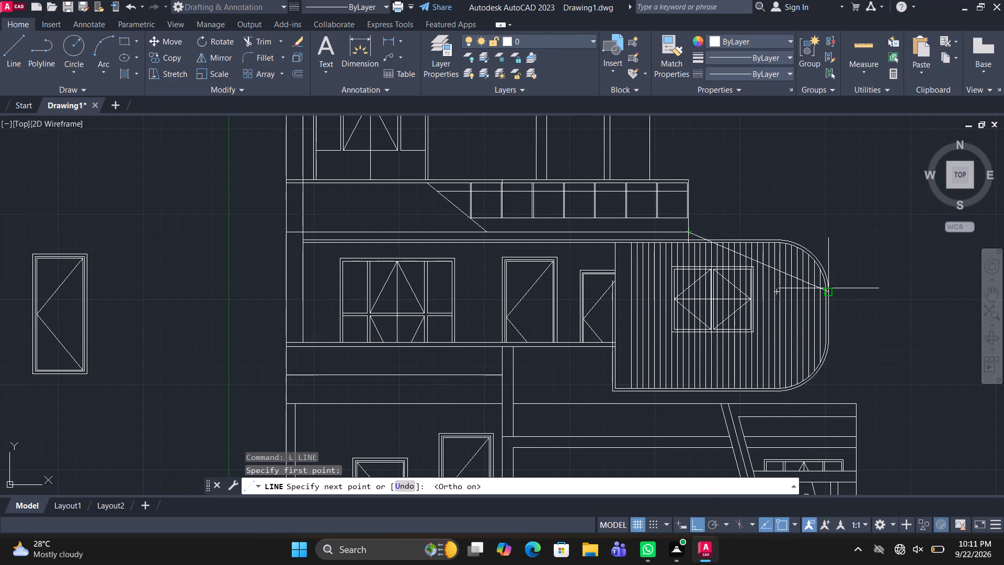
left_click_drag(850, 259, 848, 266)
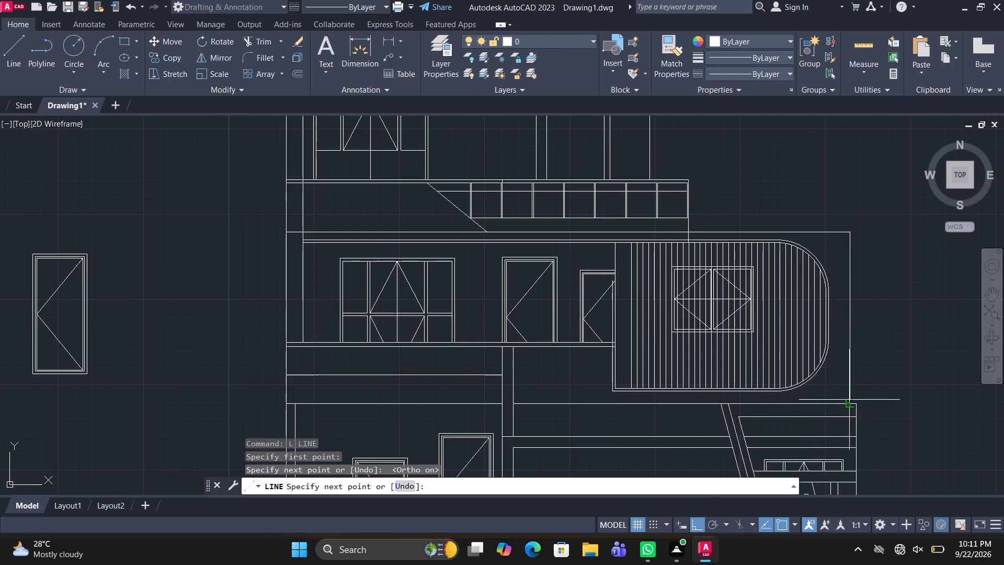
left_click(849, 400)
key("space")
Offset the outer vertical line beside the rounded bay inward through a picked point, forming a narrow vertical strip.
key("o")
key("space")
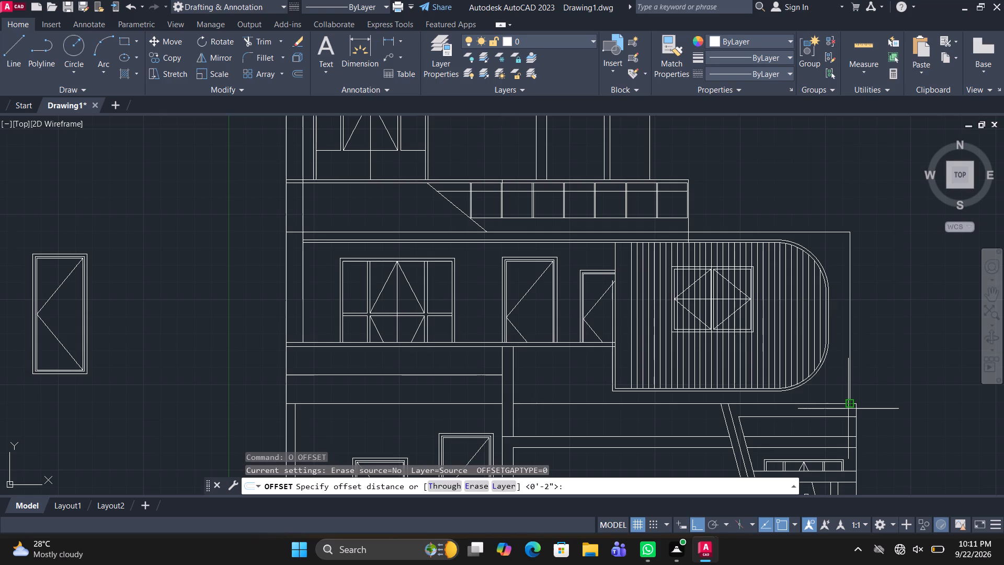
type("T")
key("space")
left_click(851, 352)
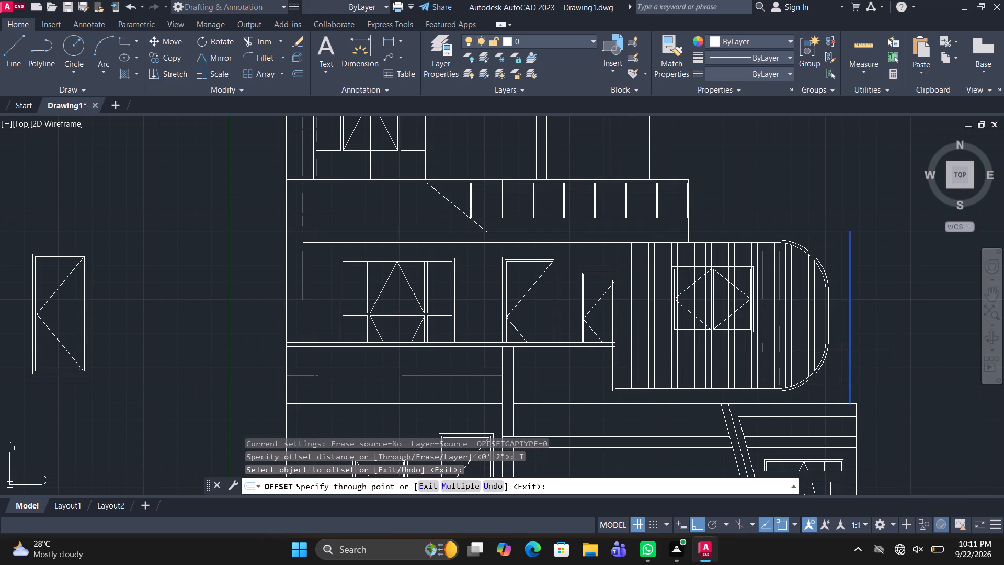
left_click(838, 350)
key("space")
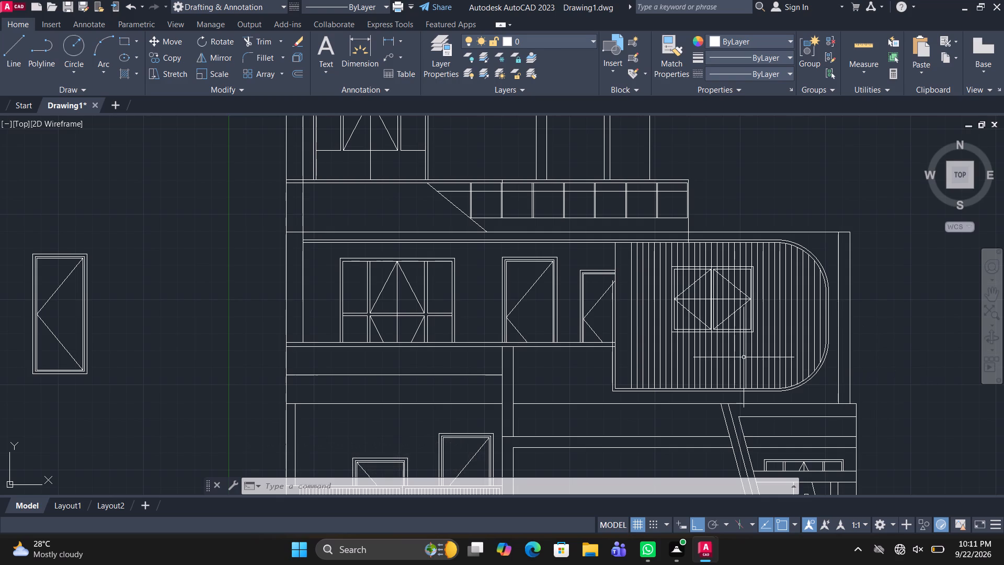
Draw a vertical slat line from the rounded bay's bottom edge upward in the gap beside its straight inner side.
type("L")
key("space")
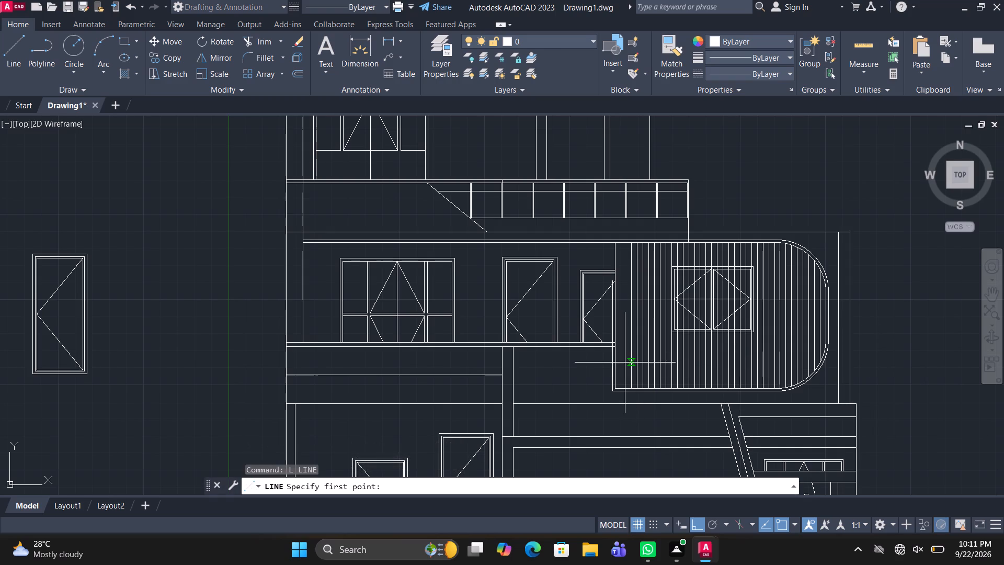
scroll(624, 375, "up", 2)
left_click(620, 409)
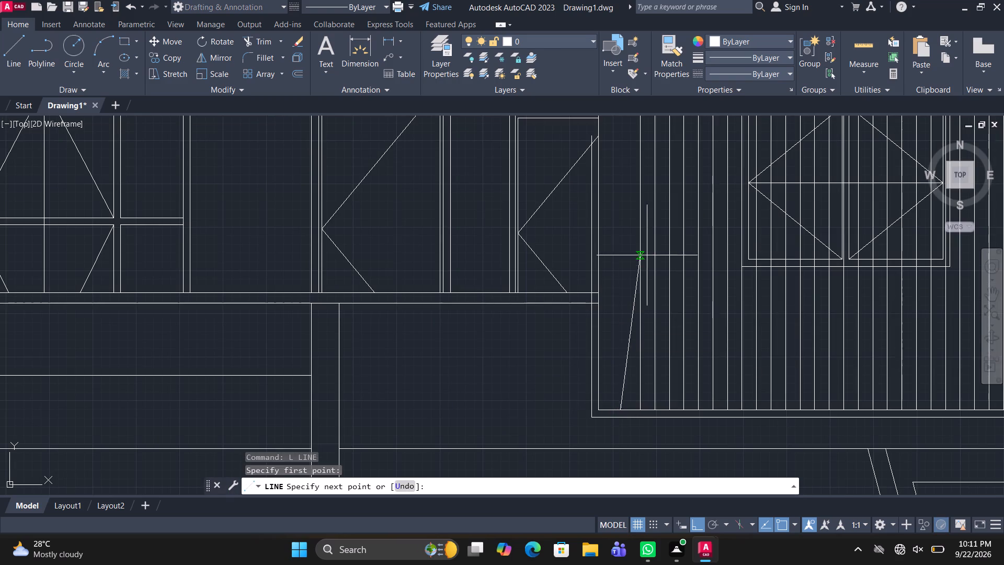
scroll(646, 254, "down", 2)
left_click(635, 208)
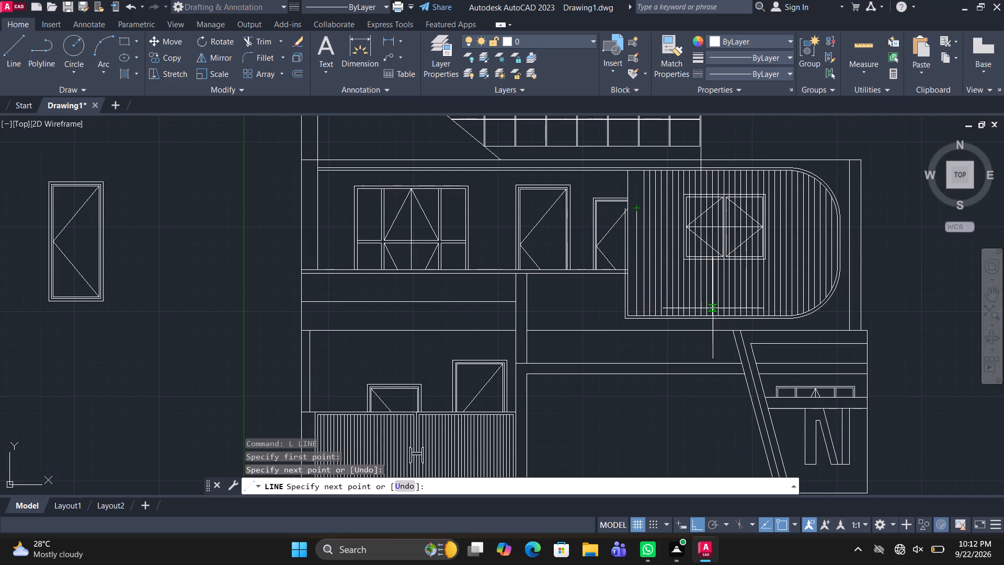
key("Escape")
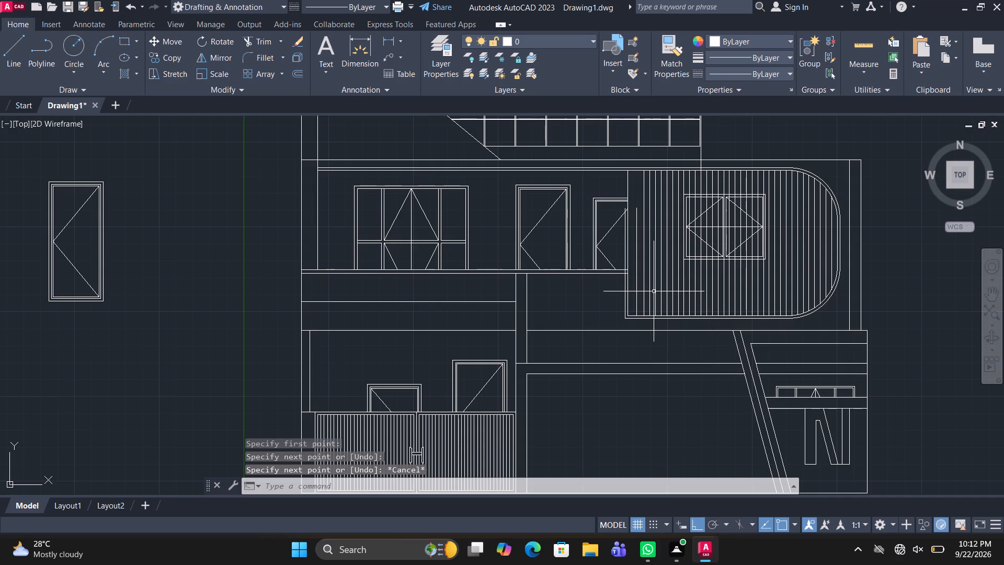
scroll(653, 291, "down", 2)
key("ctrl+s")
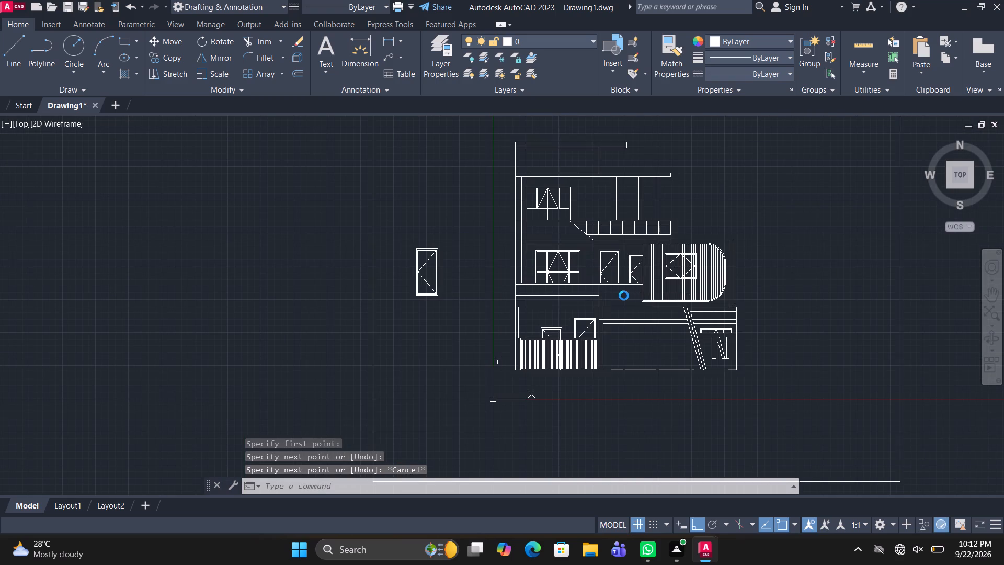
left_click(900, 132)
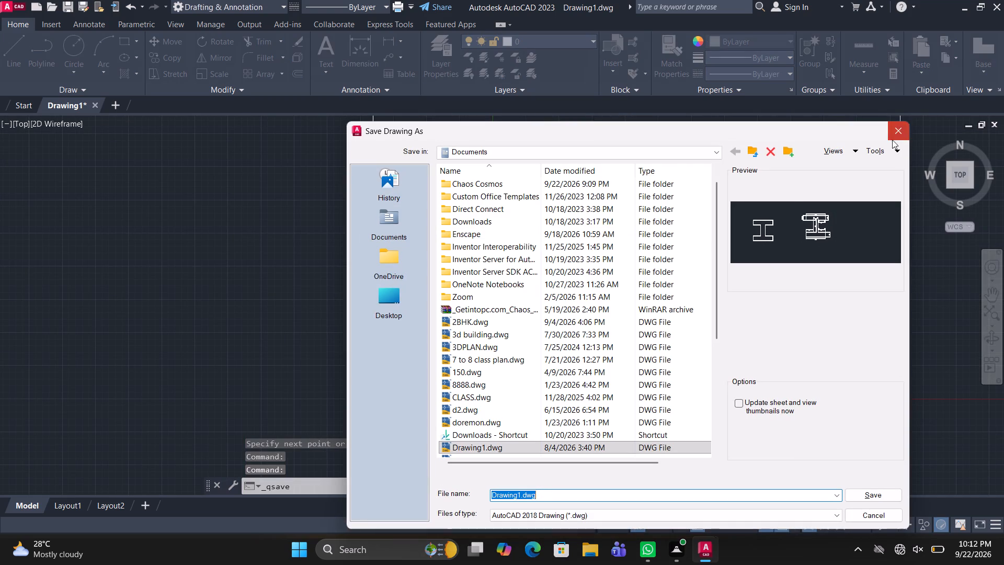
Erase the large rectangular border around the elevation and the spare door panel standing apart from the house.
scroll(551, 260, "down", 1)
left_click_drag(558, 398, 542, 397)
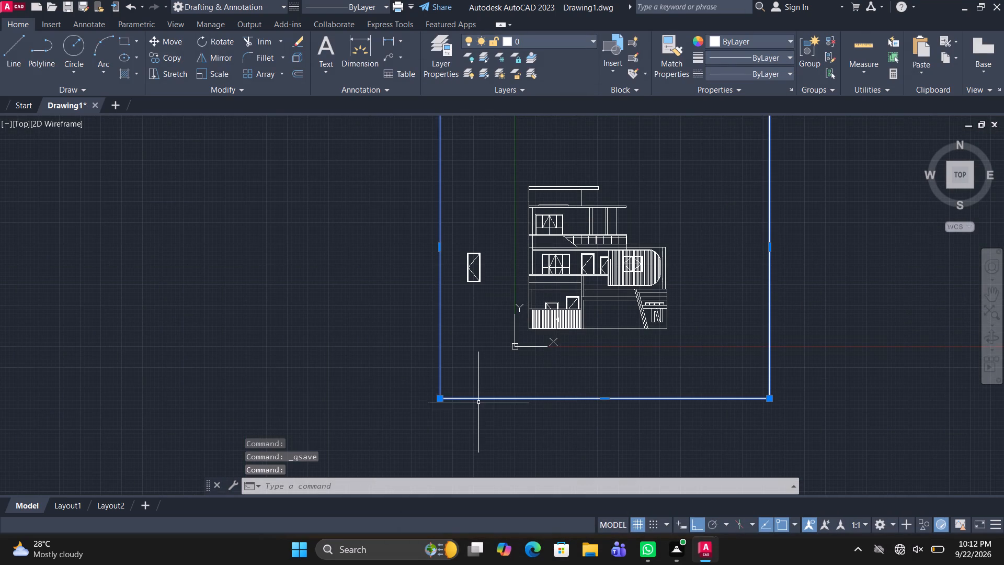
key("Delete")
left_click_drag(488, 340, 490, 277)
left_click(443, 219)
key("Delete")
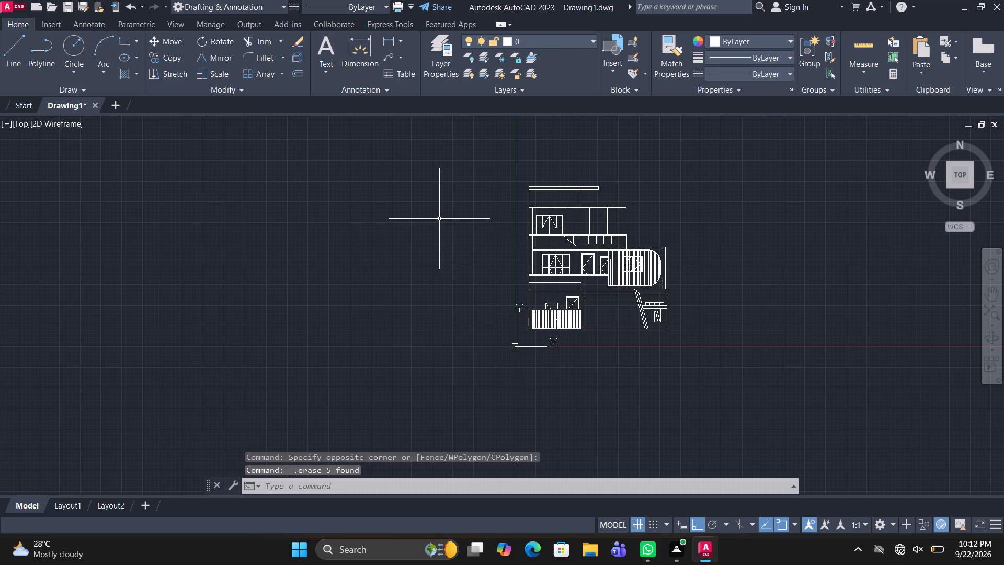
Save the drawing to the Desktop as P1 in AutoCAD 2000/LT2000 Drawing (*.dwg) format.
scroll(590, 222, "up", 1)
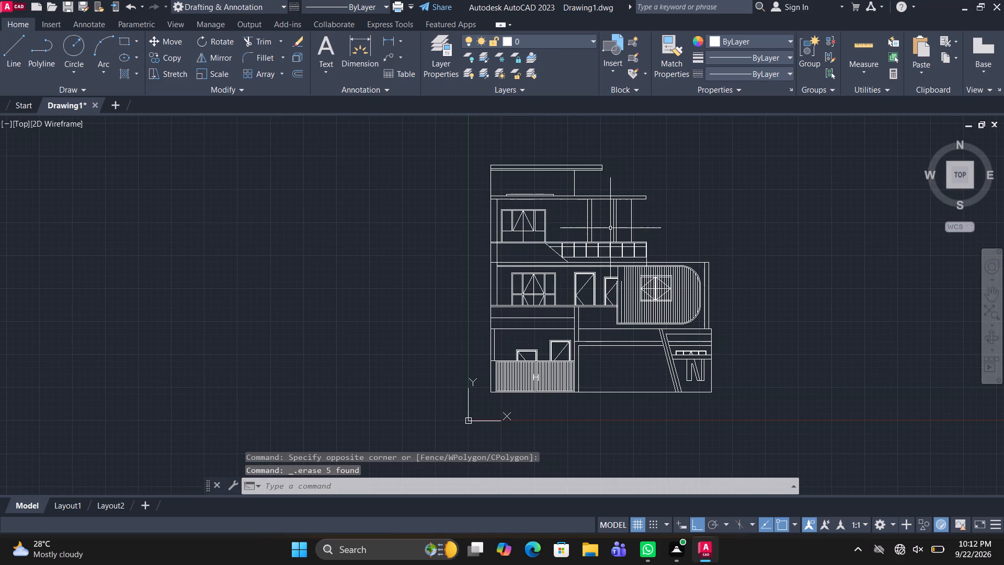
key("ctrl+s")
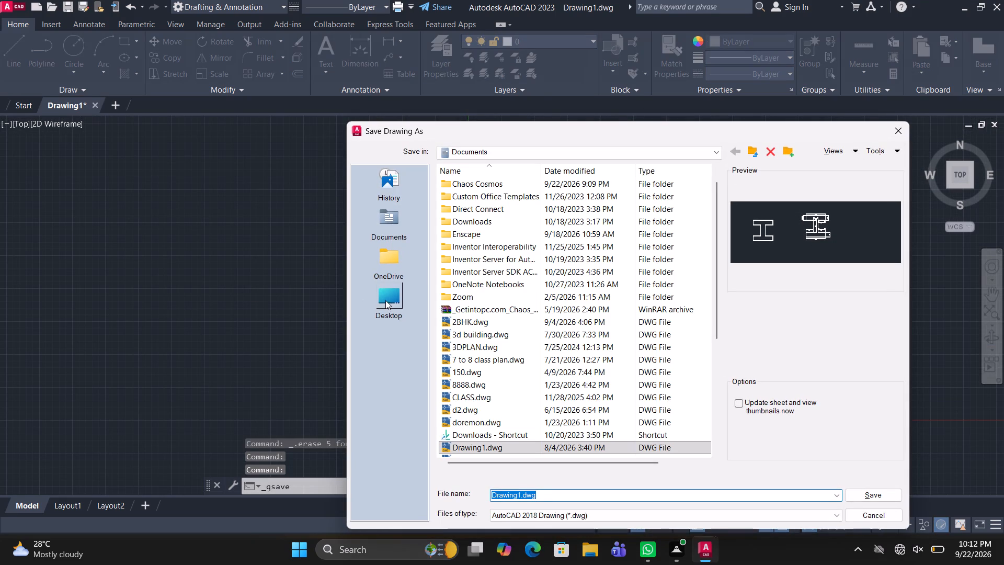
left_click(396, 300)
left_click_drag(554, 495, 314, 492)
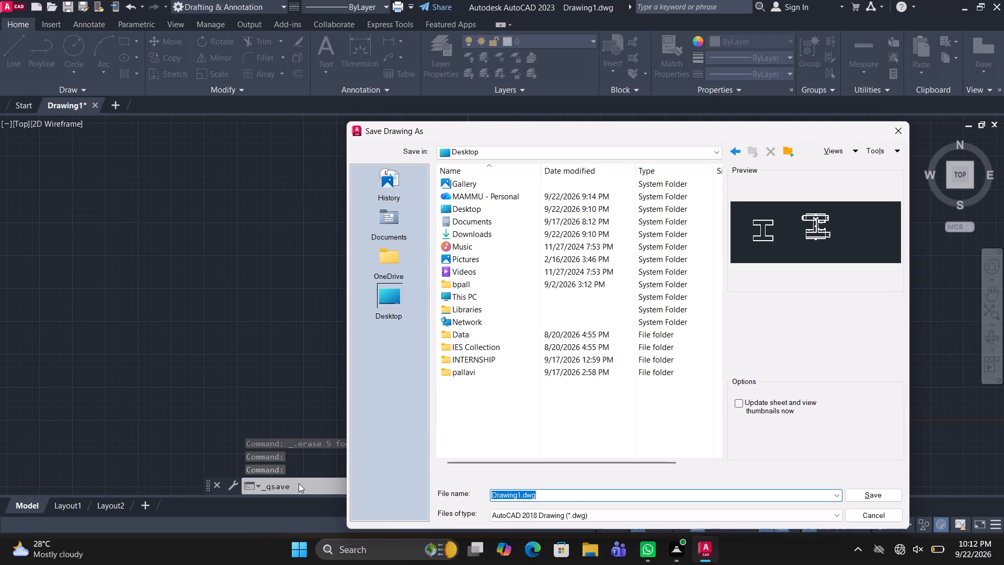
key("p")
key("2")
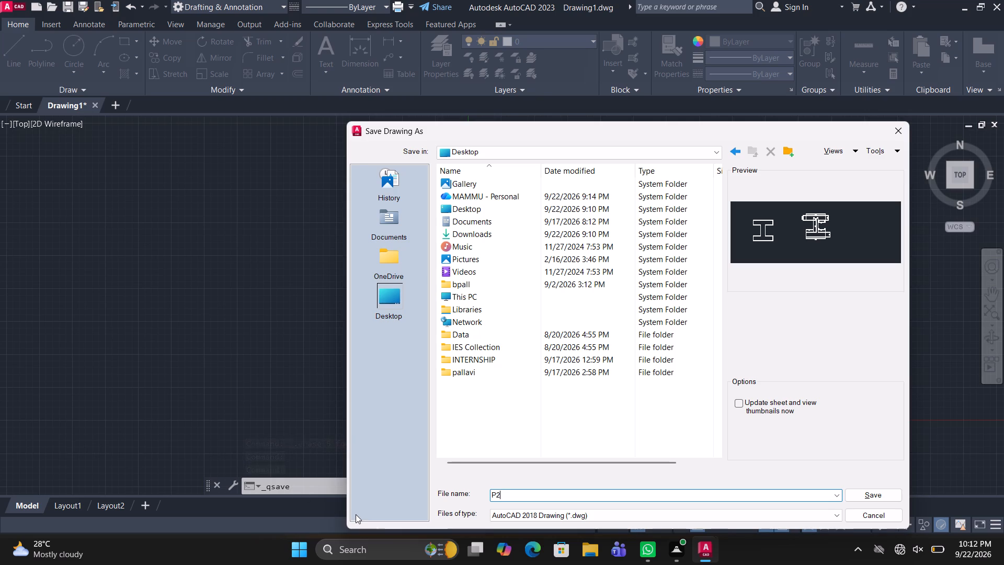
key("BackSpace")
key("1")
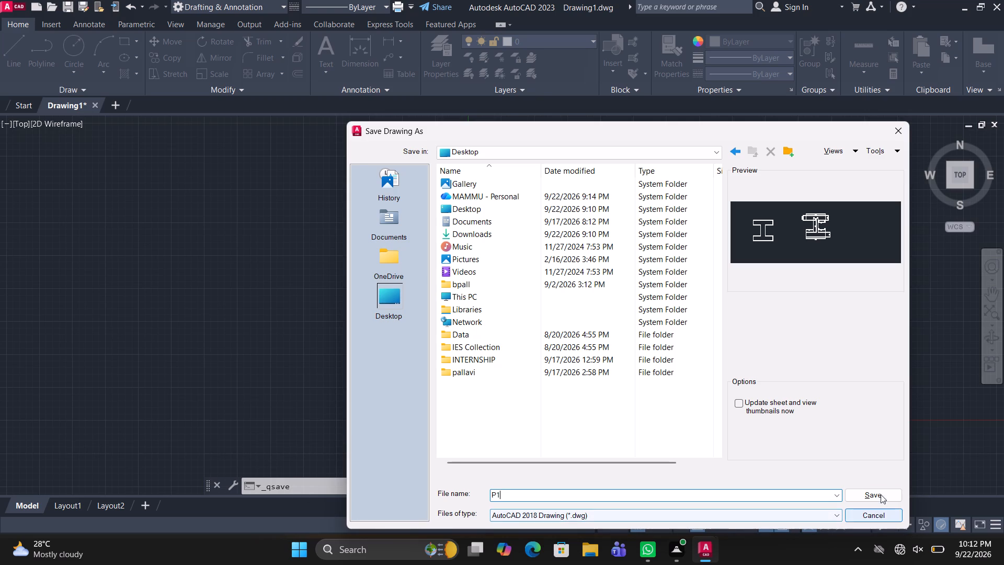
left_click(751, 517)
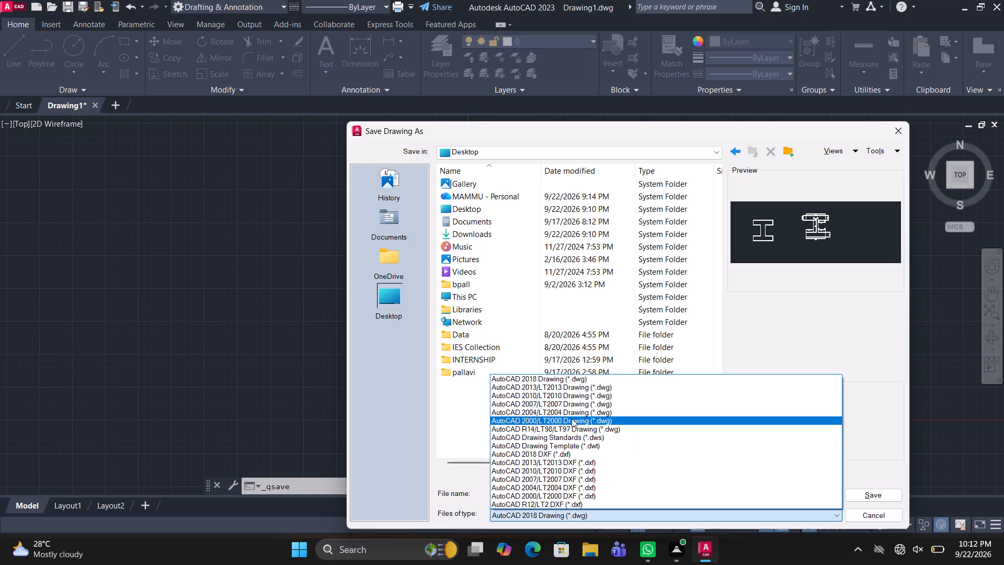
left_click(574, 423)
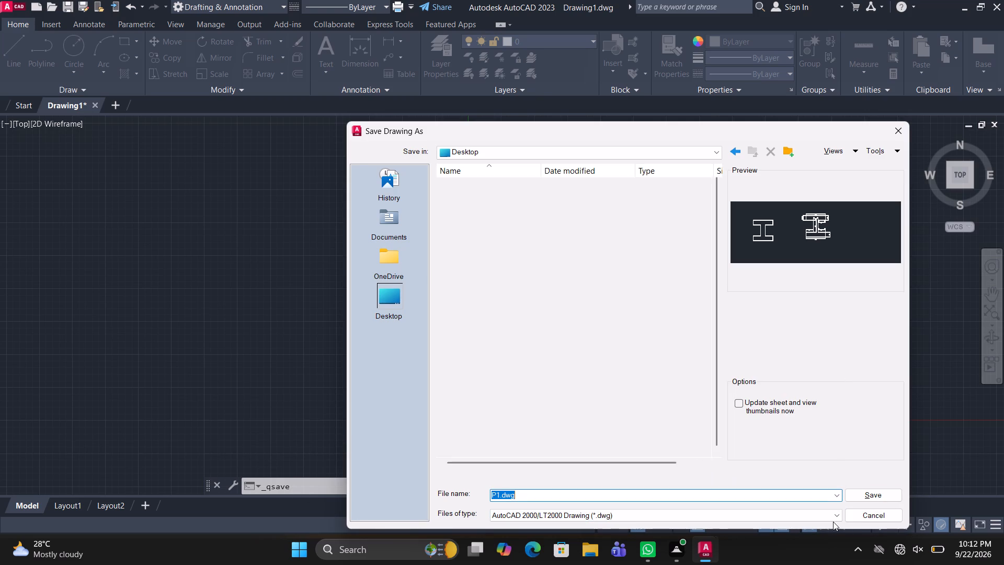
left_click(860, 493)
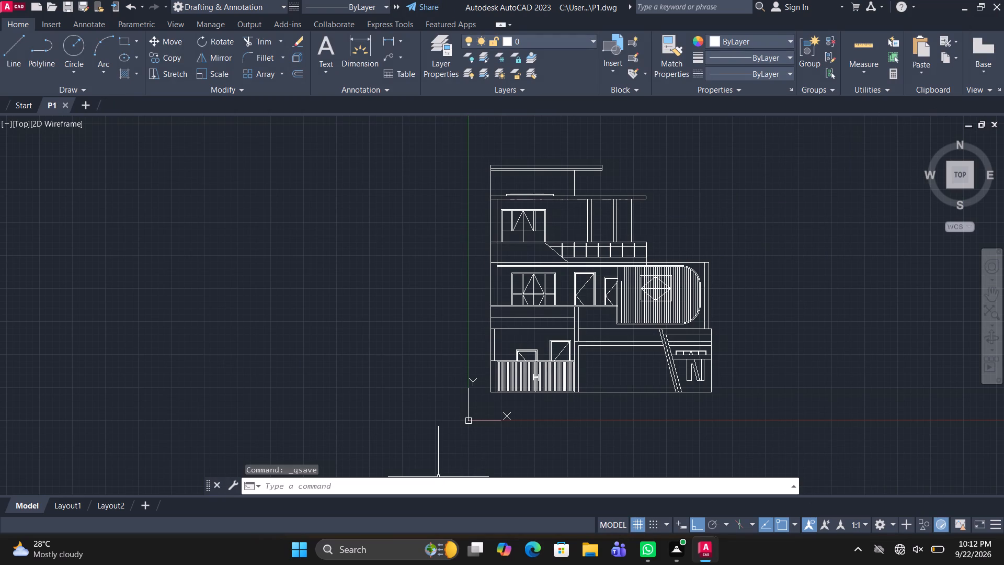
Close AutoCAD.
left_click(1000, 8)
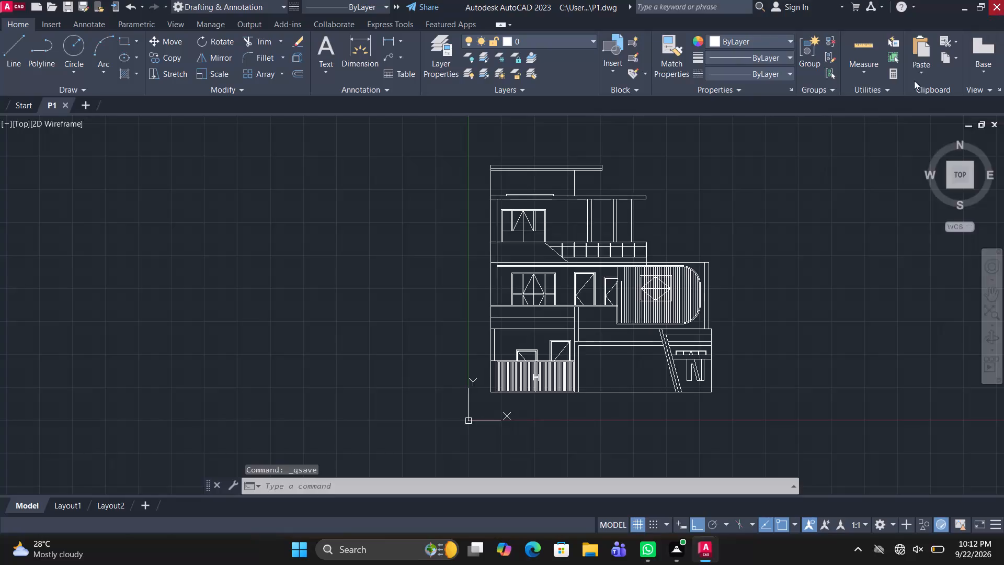